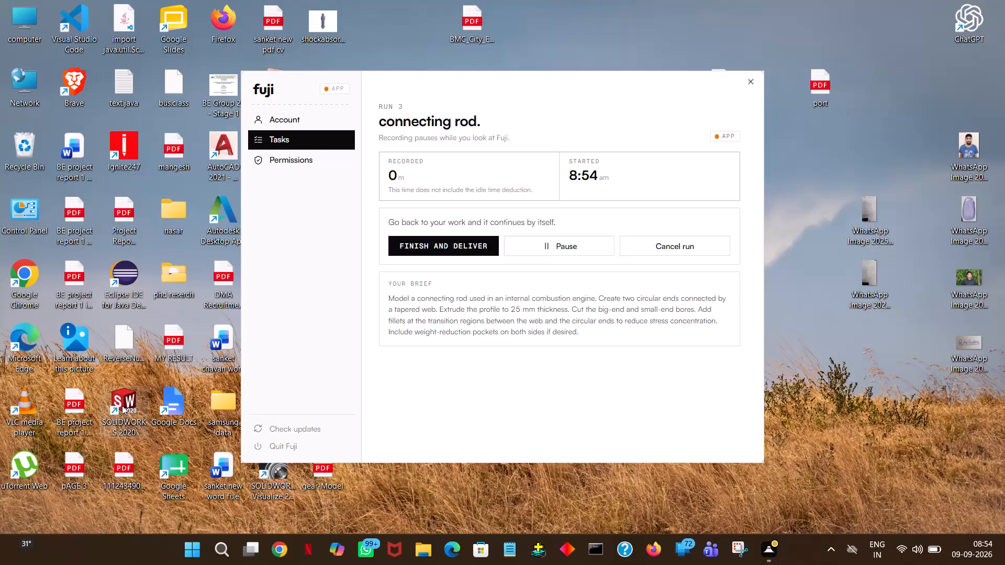
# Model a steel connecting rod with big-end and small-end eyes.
# Launch SOLIDWORKS 2020 from the desktop and create a new part document.
pyautogui.click(121, 405)
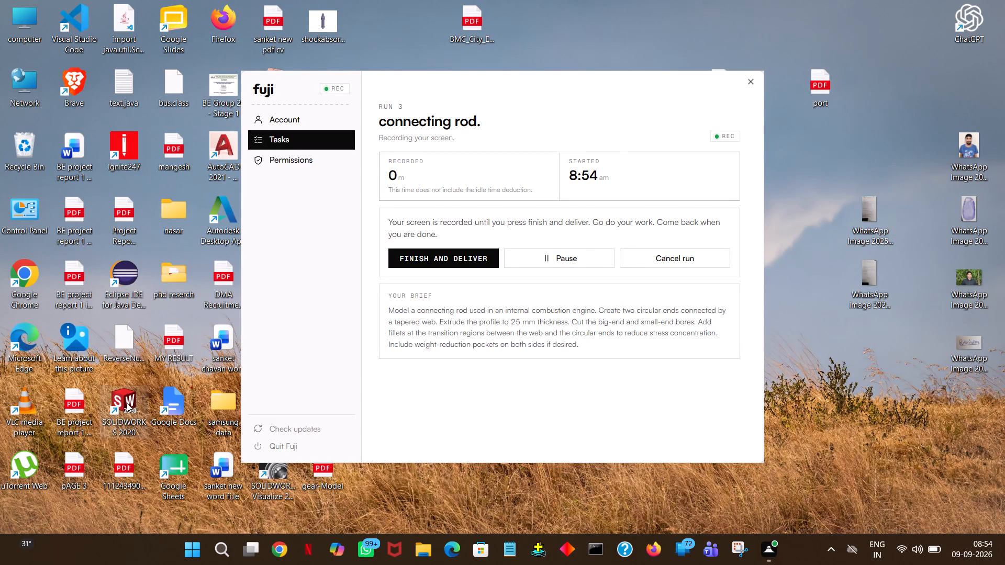
pyautogui.doubleClick(132, 401)
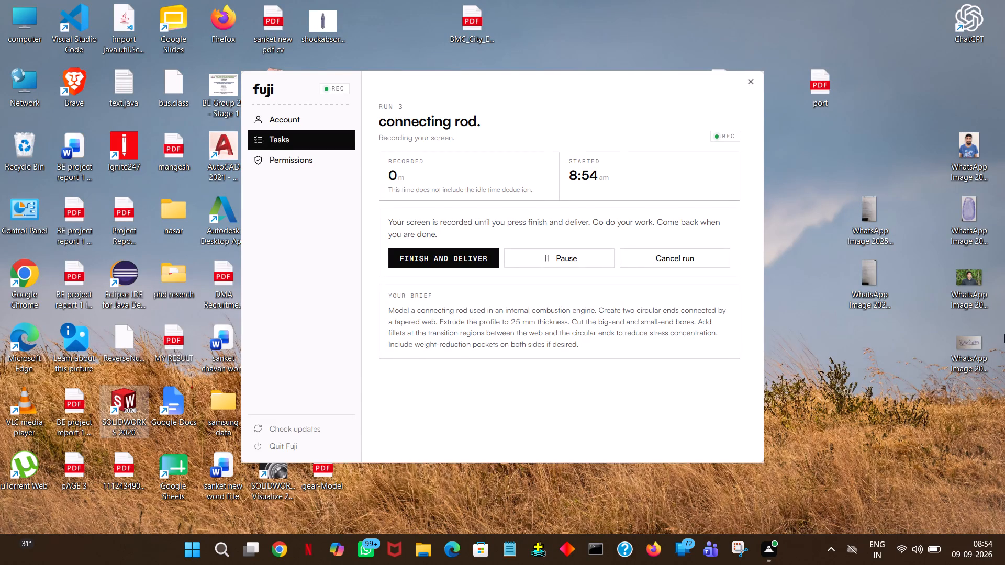
pyautogui.doubleClick(122, 411)
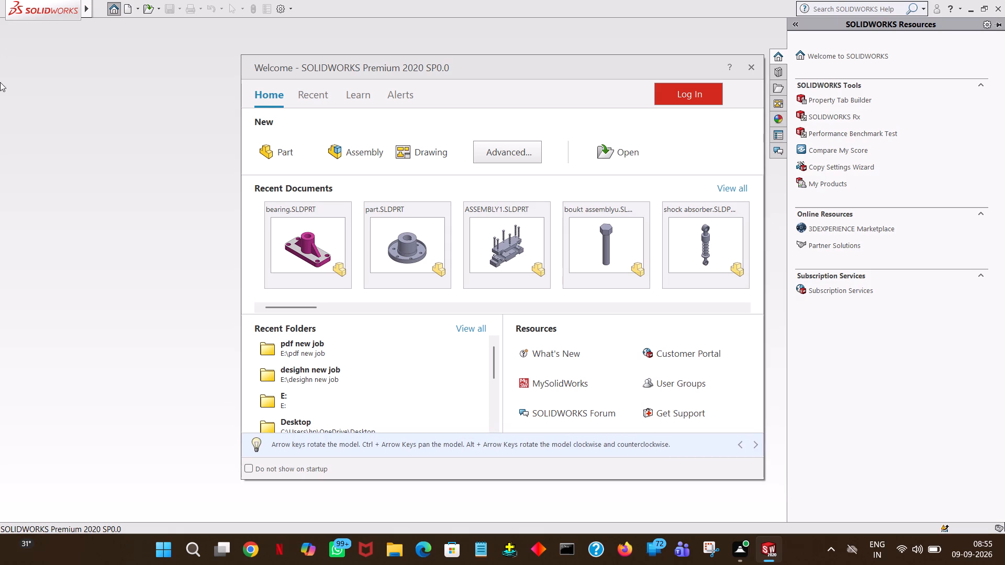
pyautogui.click(294, 148)
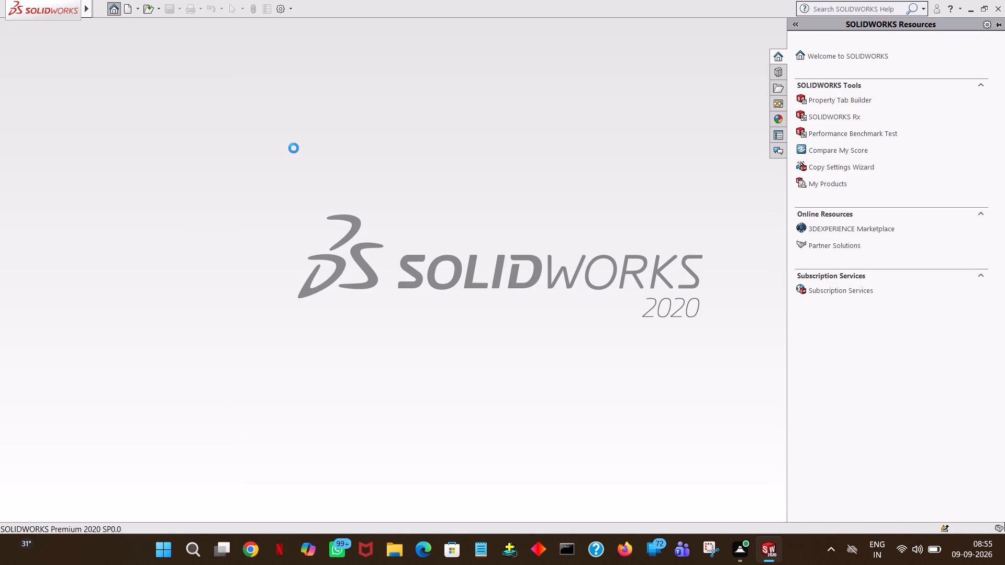
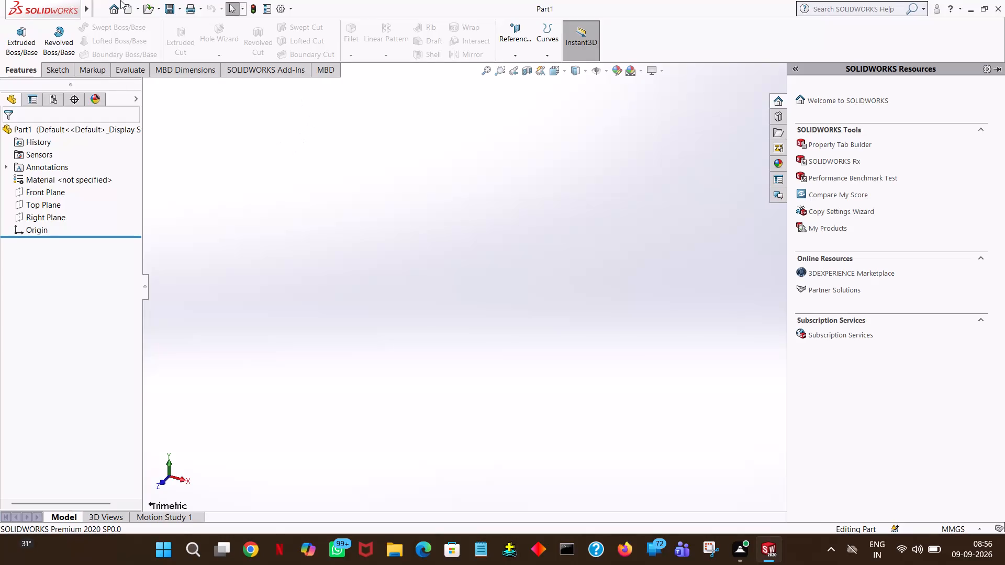
# Start a new sketch on the Top Plane of the empty part.
pyautogui.moveTo(118, 61); pyautogui.dragTo(90, 191, button='right')
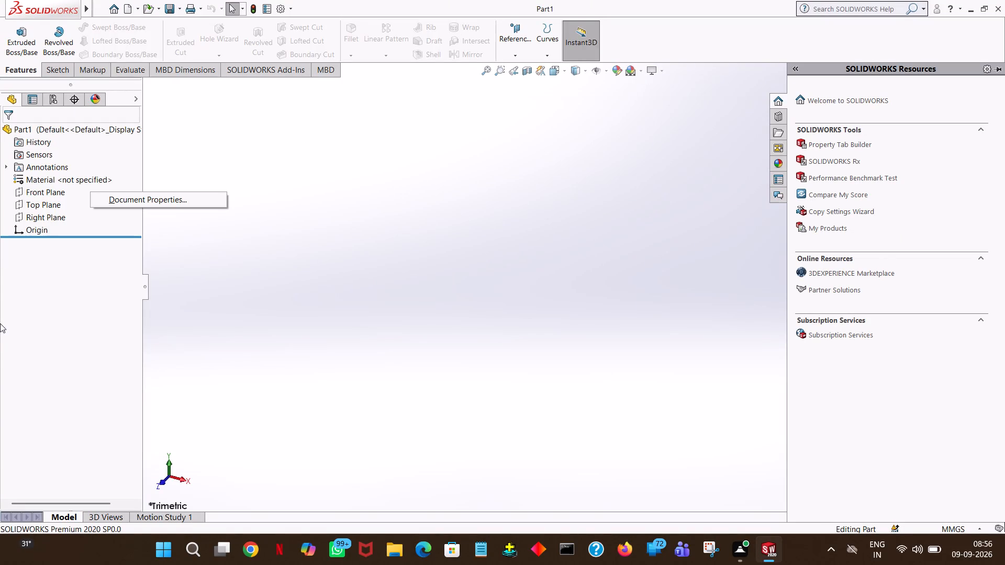
pyautogui.click(32, 204)
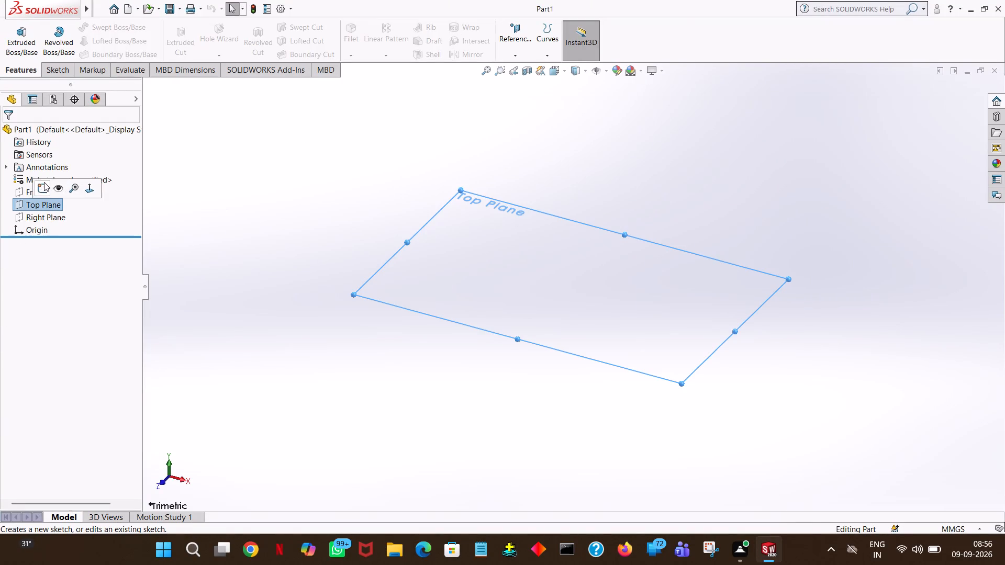
pyautogui.click(44, 183)
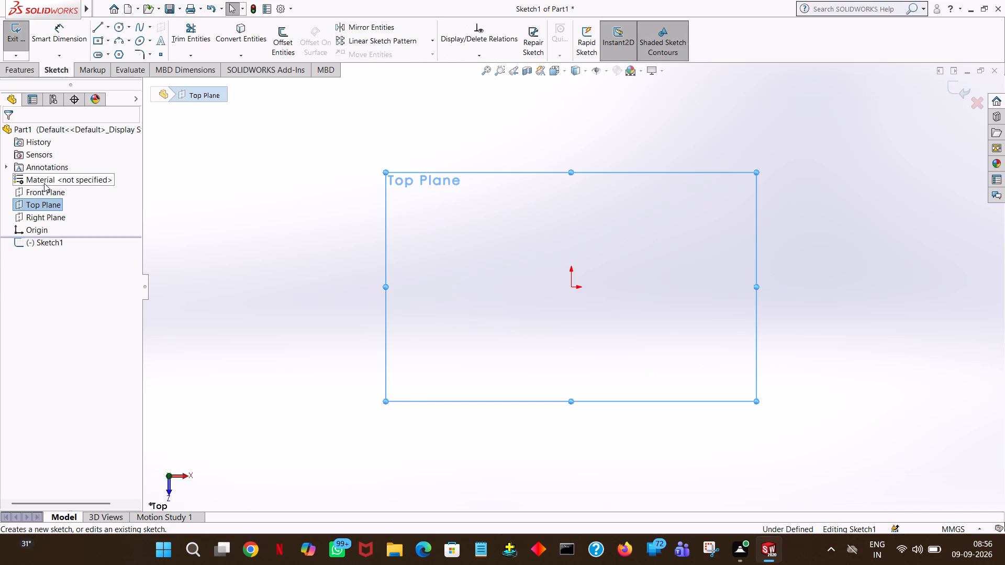
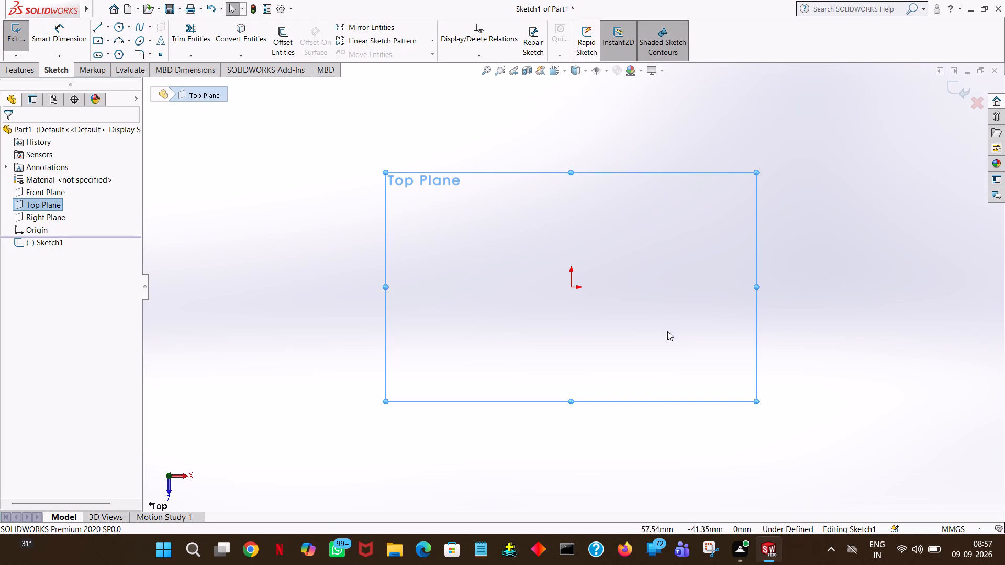
# Sketch two concentric circles centred on the origin, with radii of about 17.7 mm and 12.9 mm.
pyautogui.click(113, 31)
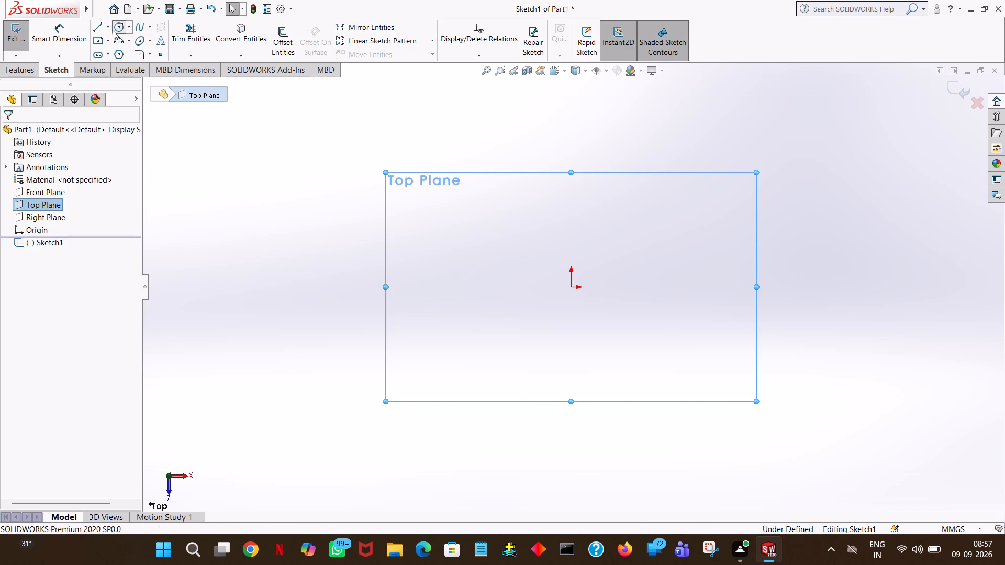
pyautogui.click(572, 287)
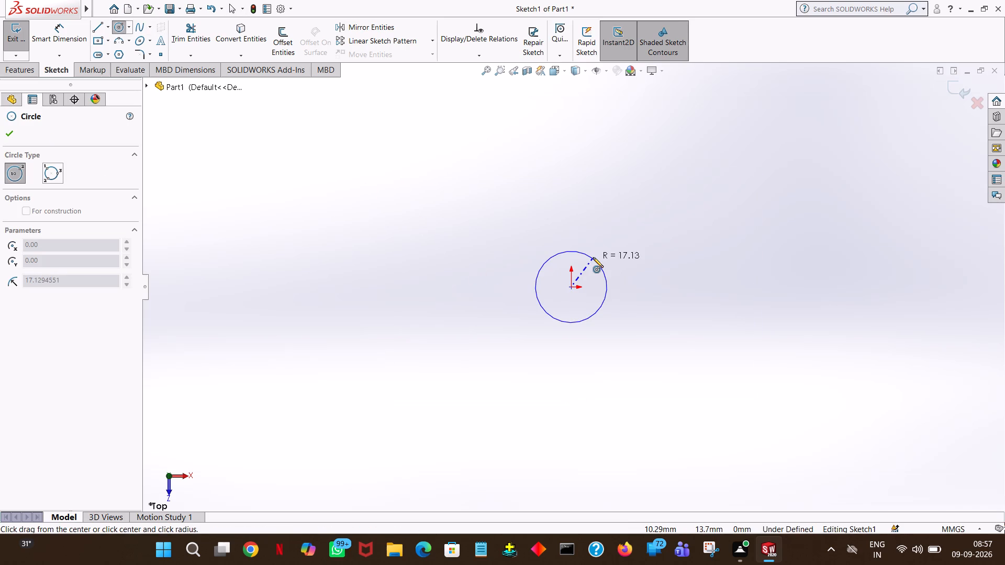
pyautogui.click(593, 257)
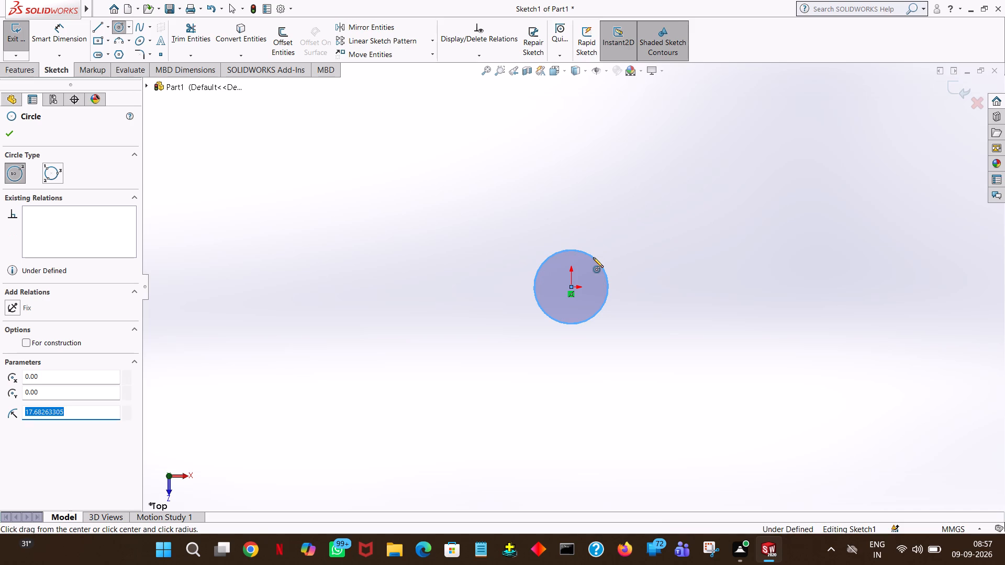
pyautogui.rightClick(653, 214)
pyautogui.click(662, 227)
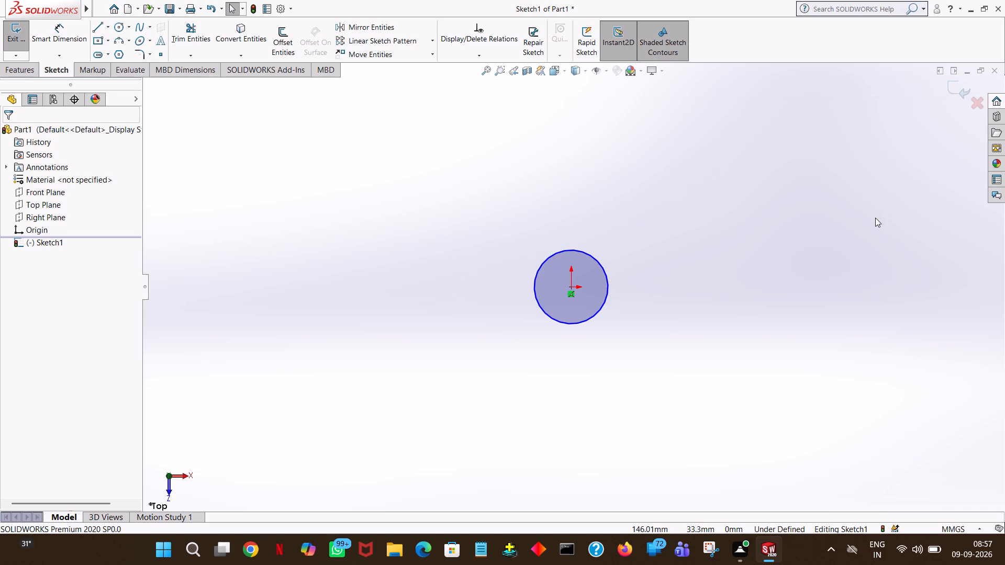
pyautogui.click(116, 26)
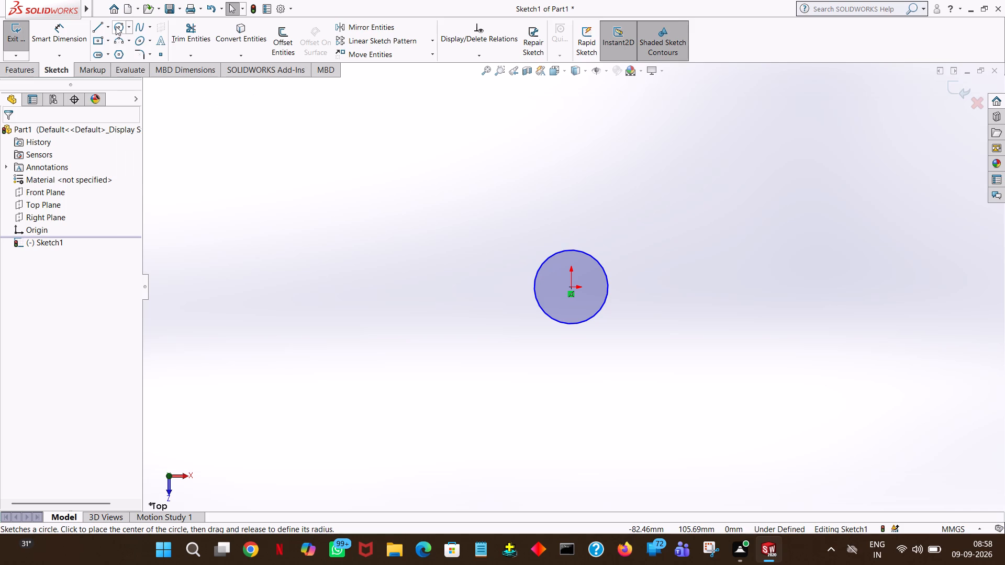
pyautogui.click(571, 288)
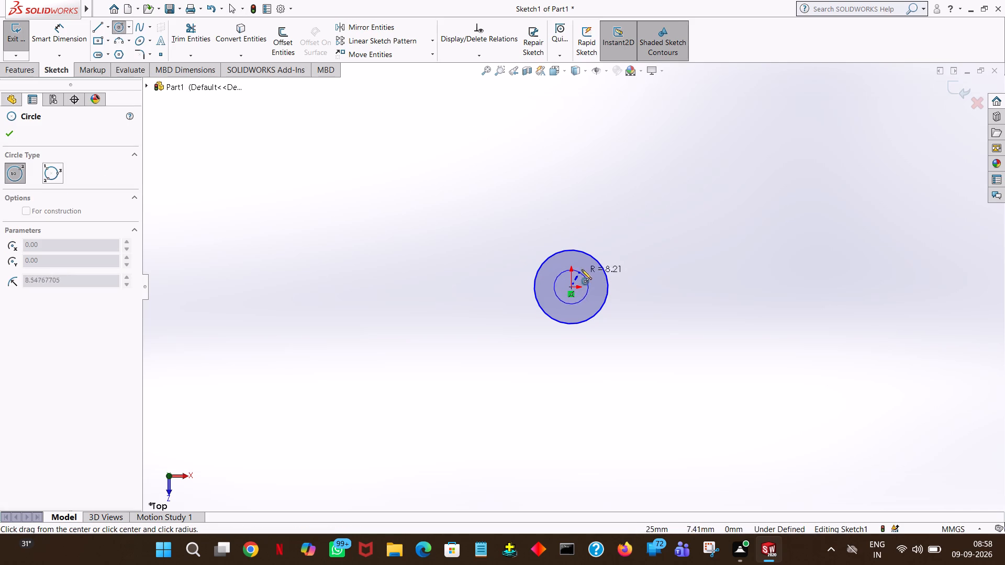
pyautogui.click(586, 265)
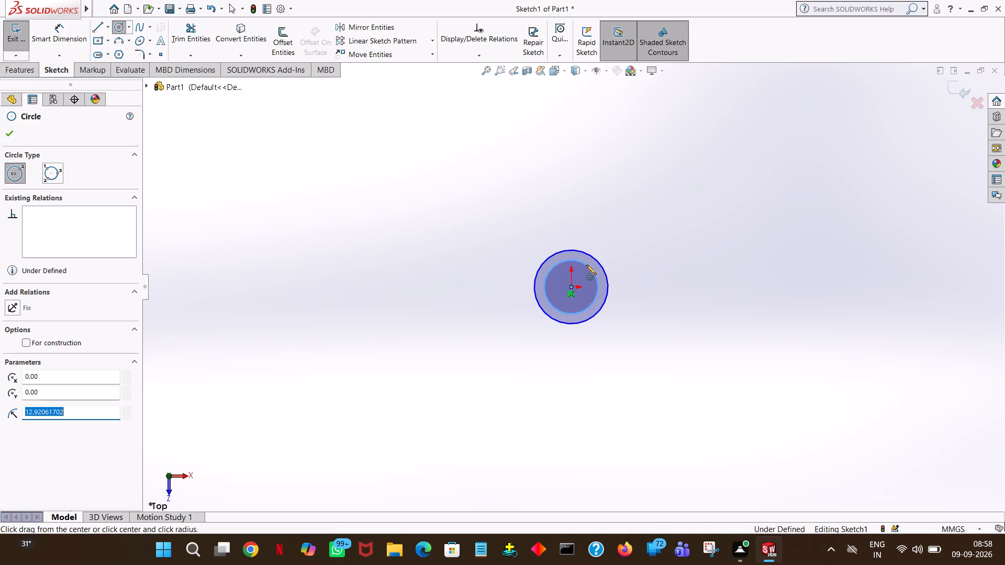
pyautogui.click(13, 131)
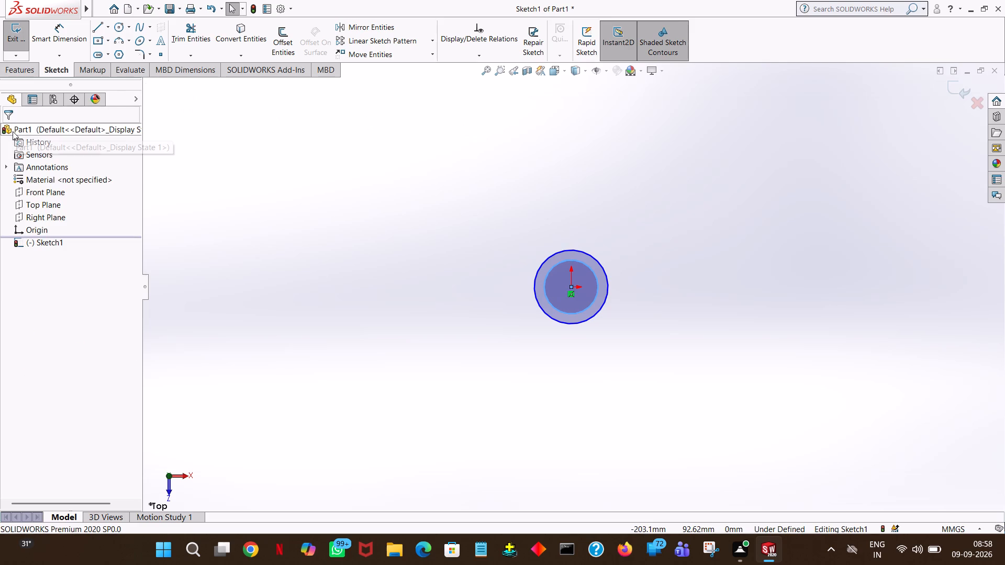
pyautogui.click(376, 97)
# Dimension the outer circle's diameter as 62 mm.
pyautogui.click(53, 39)
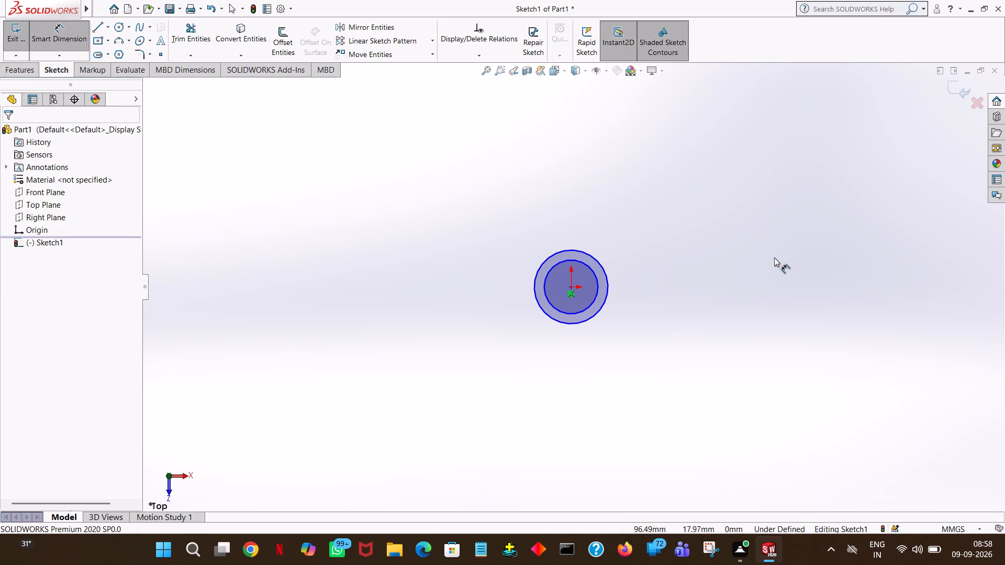
pyautogui.click(585, 252)
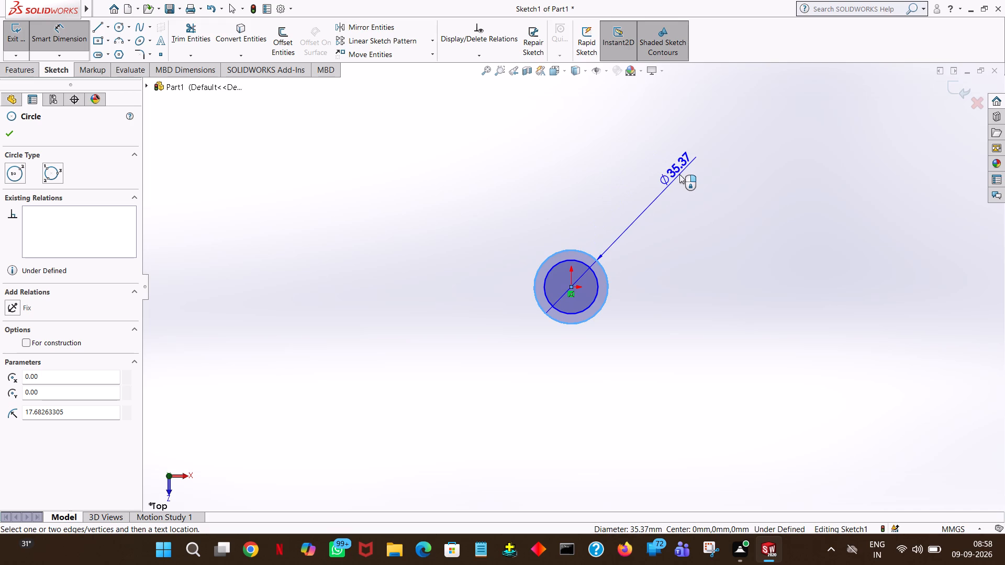
pyautogui.click(679, 174)
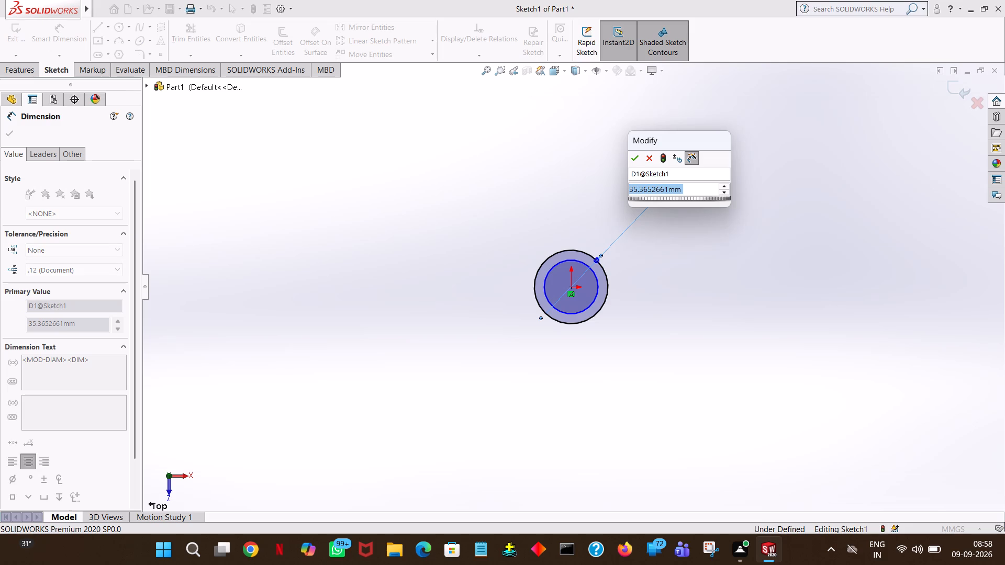
pyautogui.press('6')
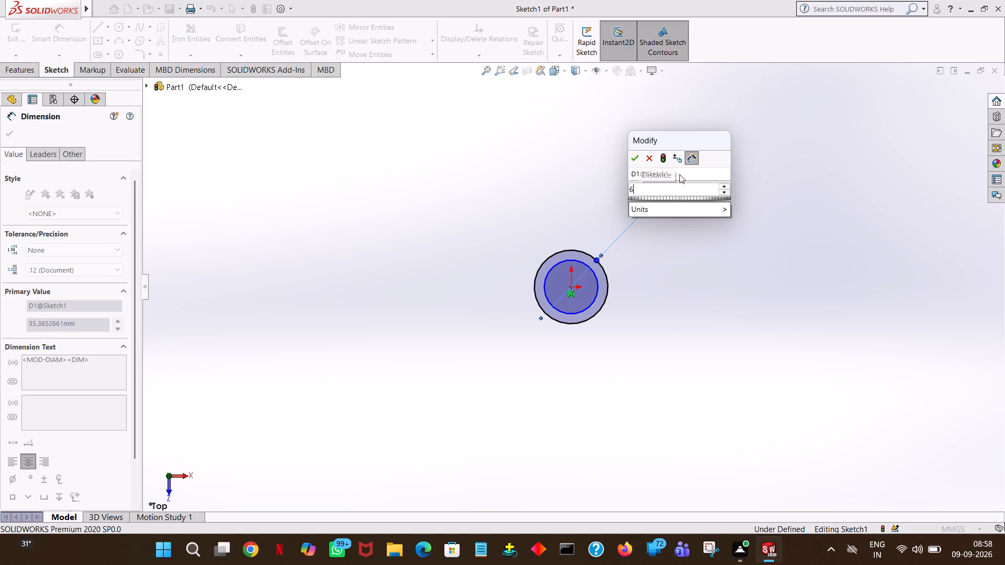
pyautogui.press('2')
pyautogui.press('Return')
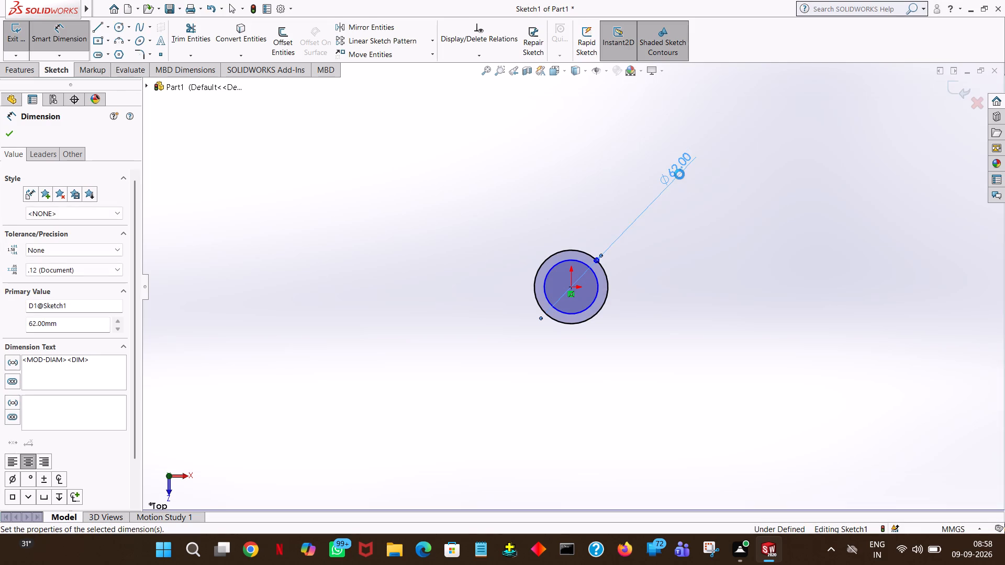
# Dimension the inner circle's diameter as 60 mm.
pyautogui.click(597, 276)
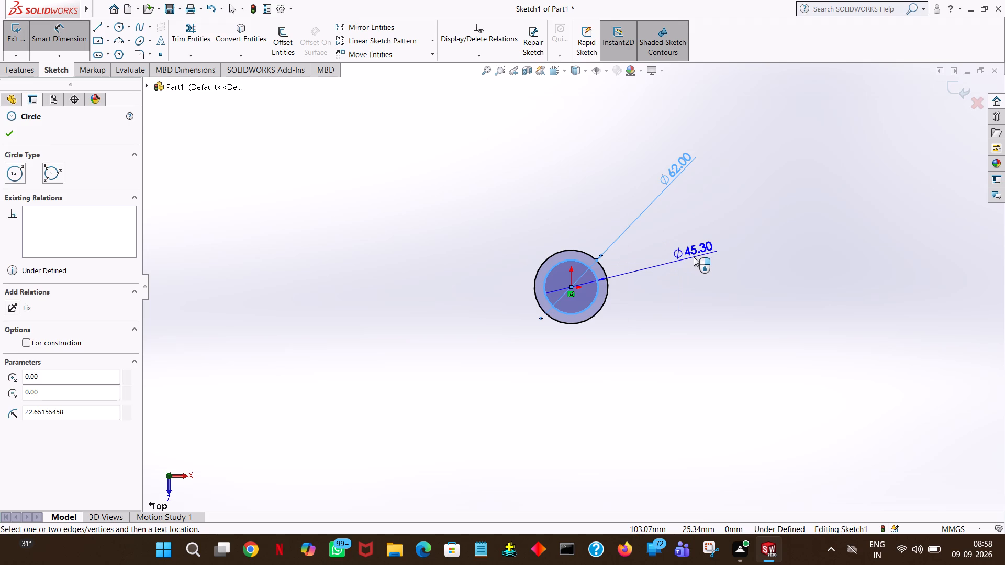
pyautogui.click(694, 257)
pyautogui.press('6')
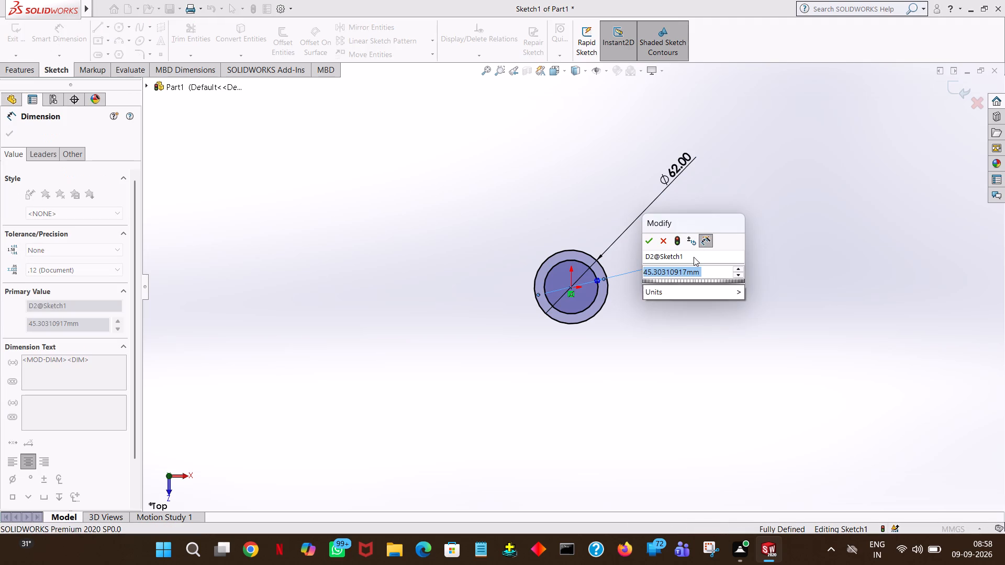
pyautogui.press('0')
pyautogui.press('Return')
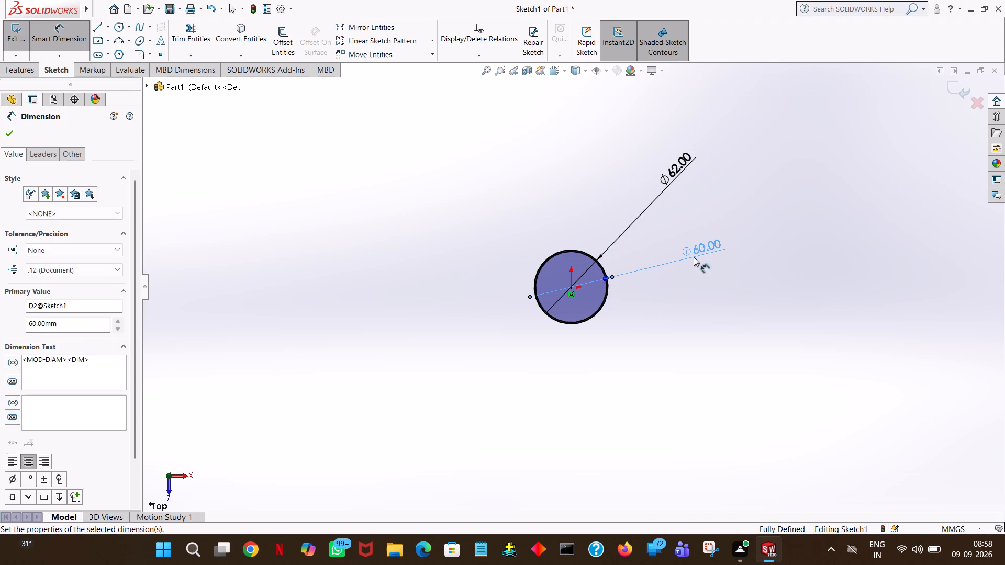
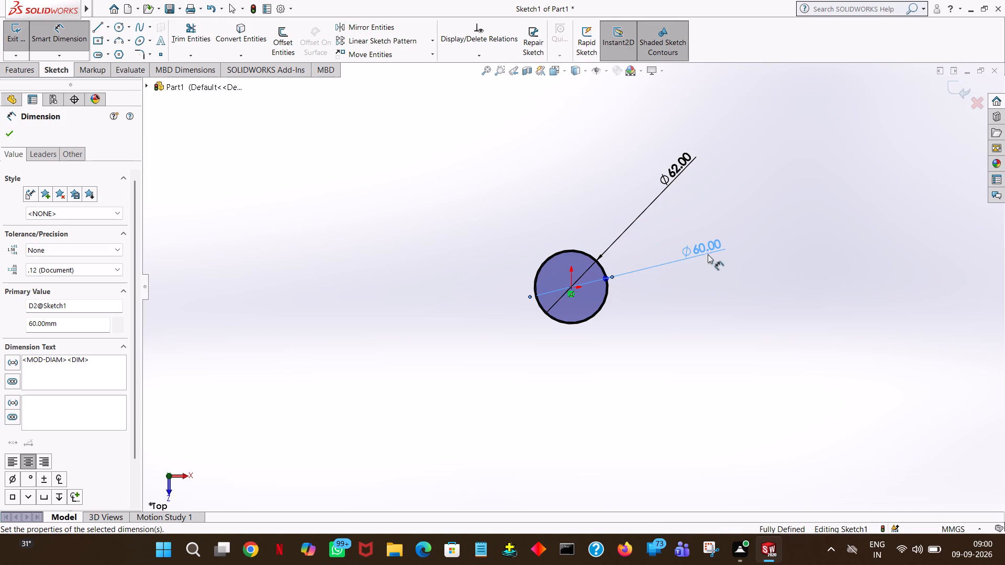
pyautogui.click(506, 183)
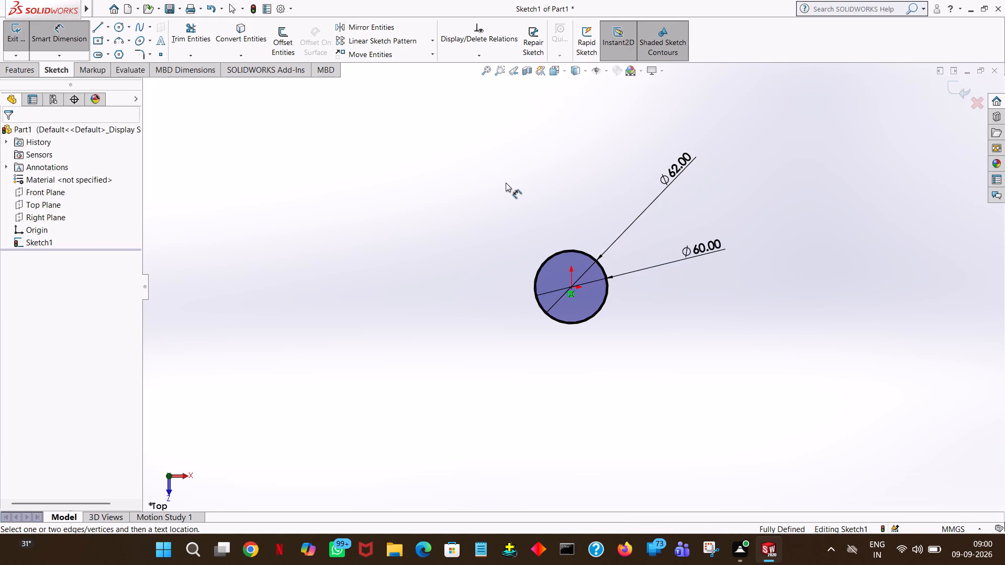
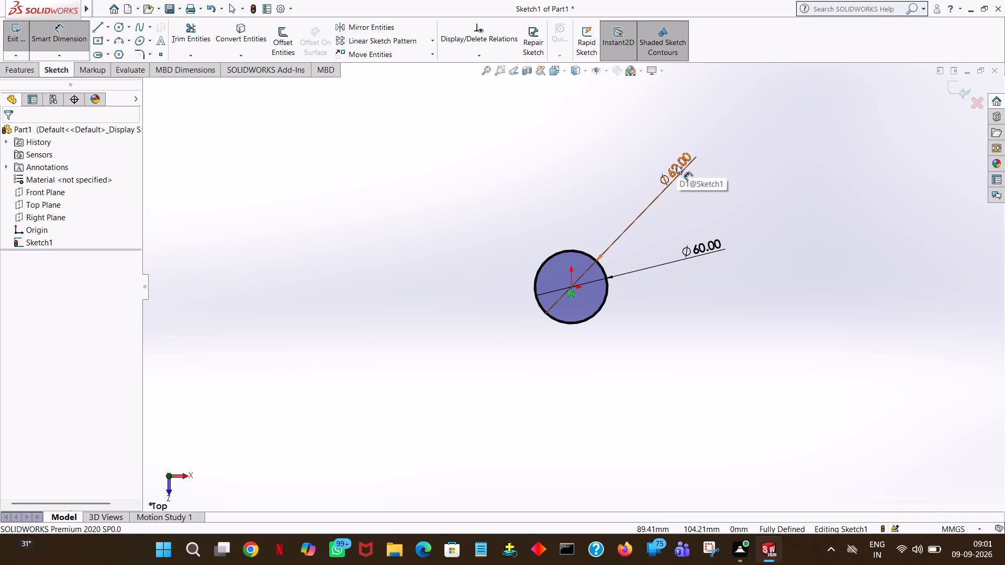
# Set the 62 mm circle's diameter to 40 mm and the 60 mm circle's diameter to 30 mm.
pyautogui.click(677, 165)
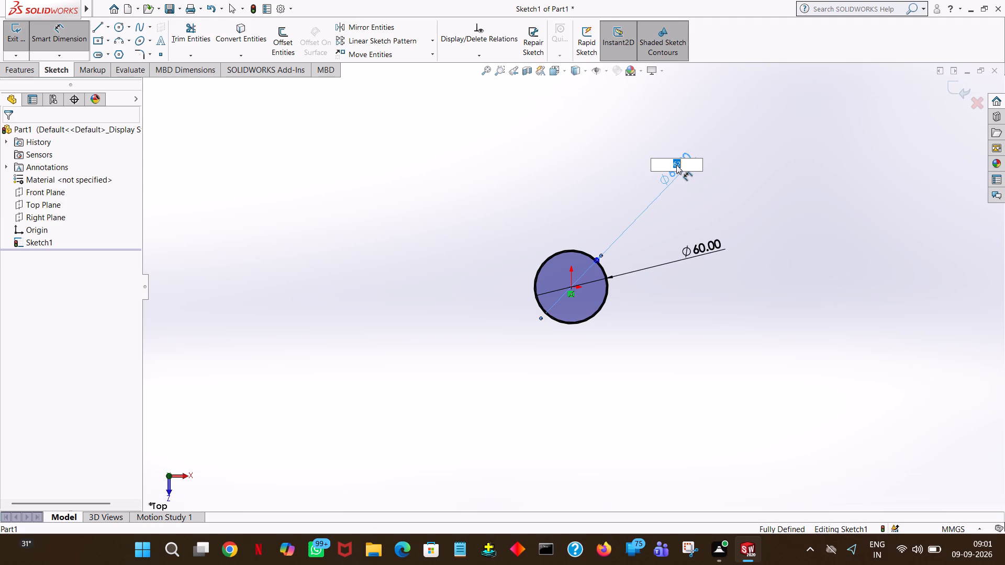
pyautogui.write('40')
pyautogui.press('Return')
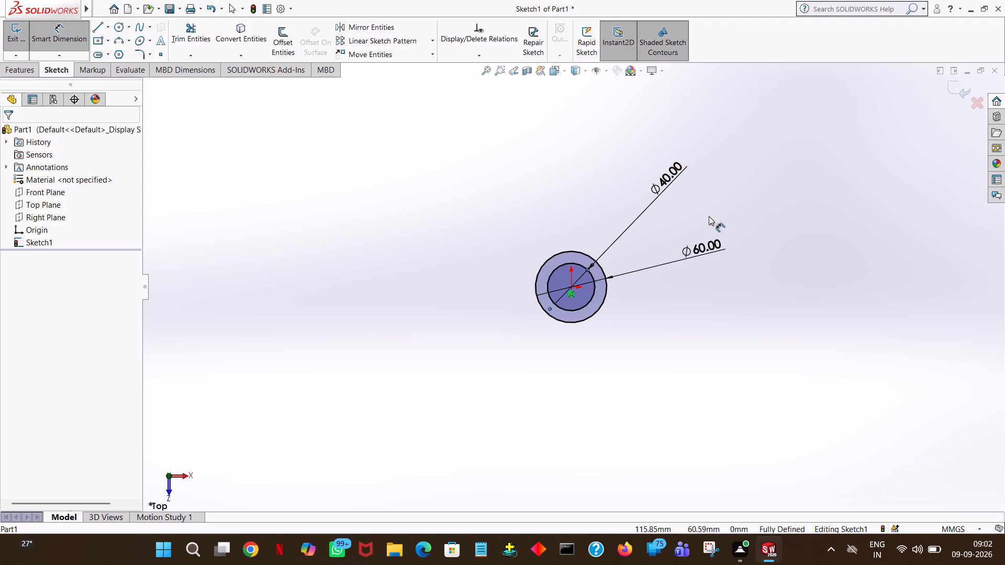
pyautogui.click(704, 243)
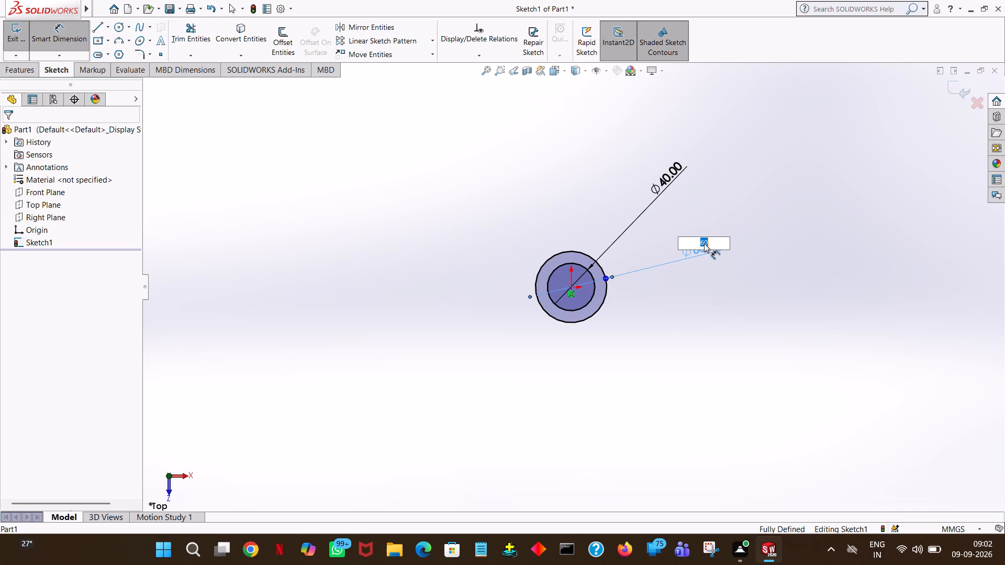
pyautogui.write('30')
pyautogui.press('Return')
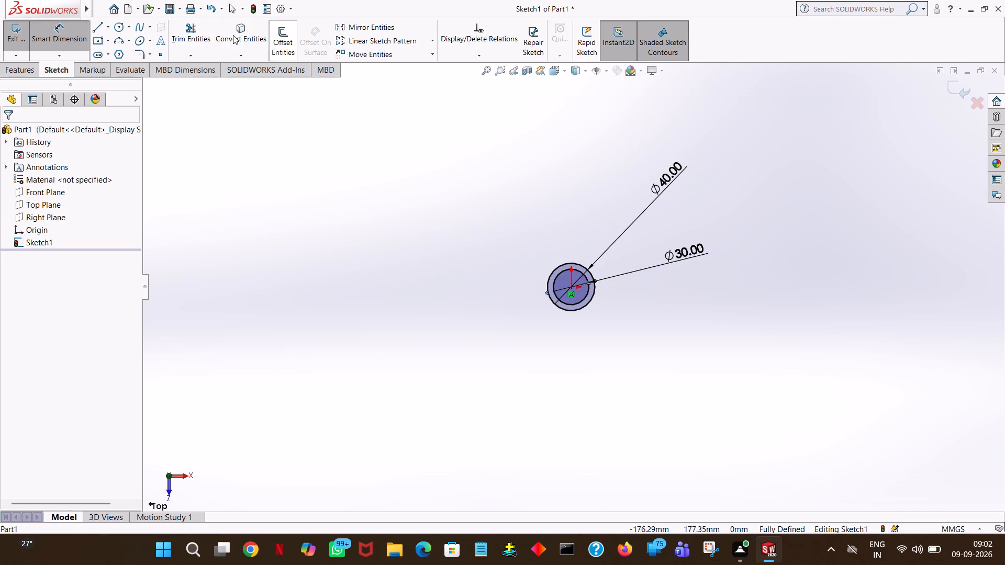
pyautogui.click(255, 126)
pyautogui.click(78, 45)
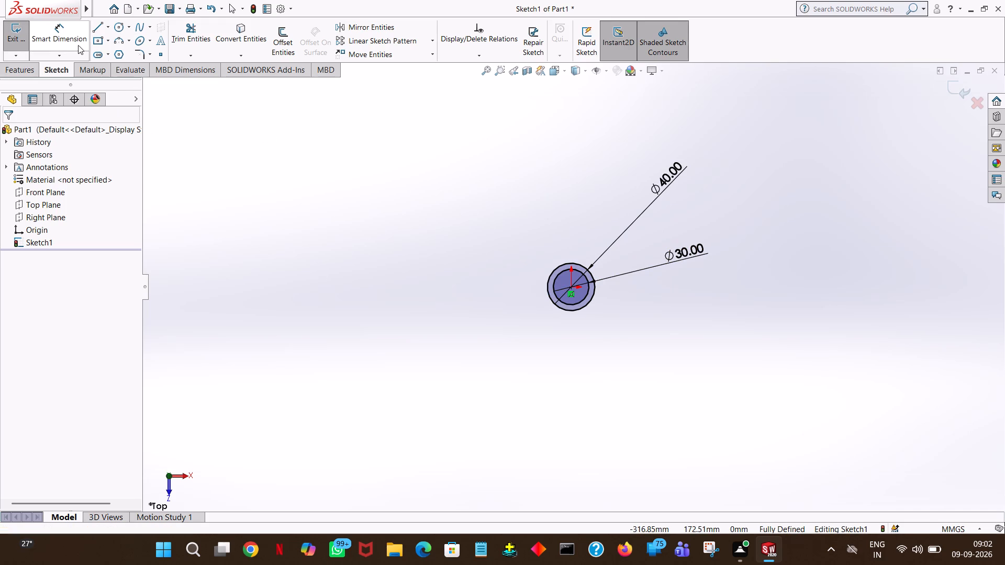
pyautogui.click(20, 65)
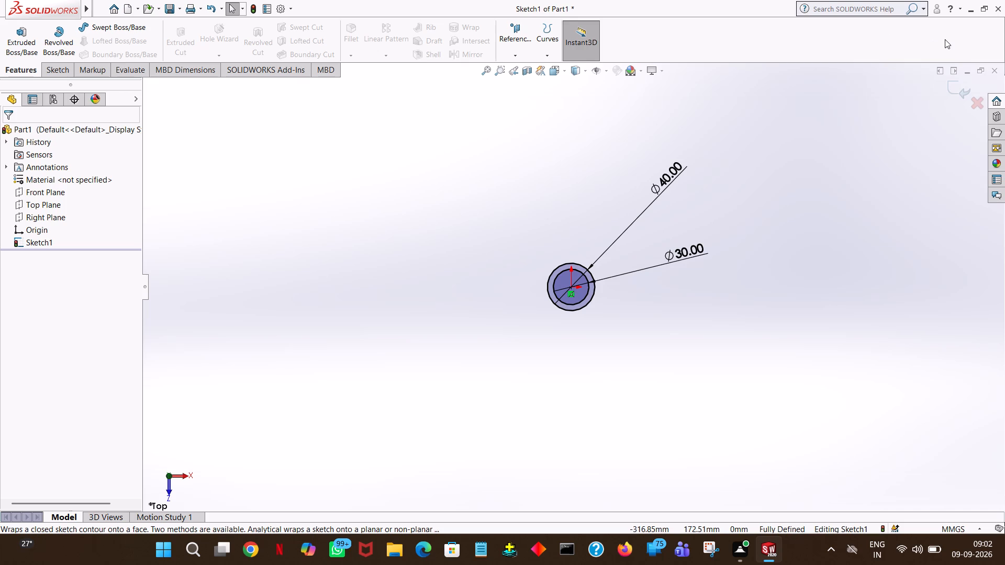
# Undo the diameter changes, the dimensions and both origin-centred circles in the Top Plane sketch.
pyautogui.click(207, 12)
pyautogui.click(207, 12)
pyautogui.click(207, 12)
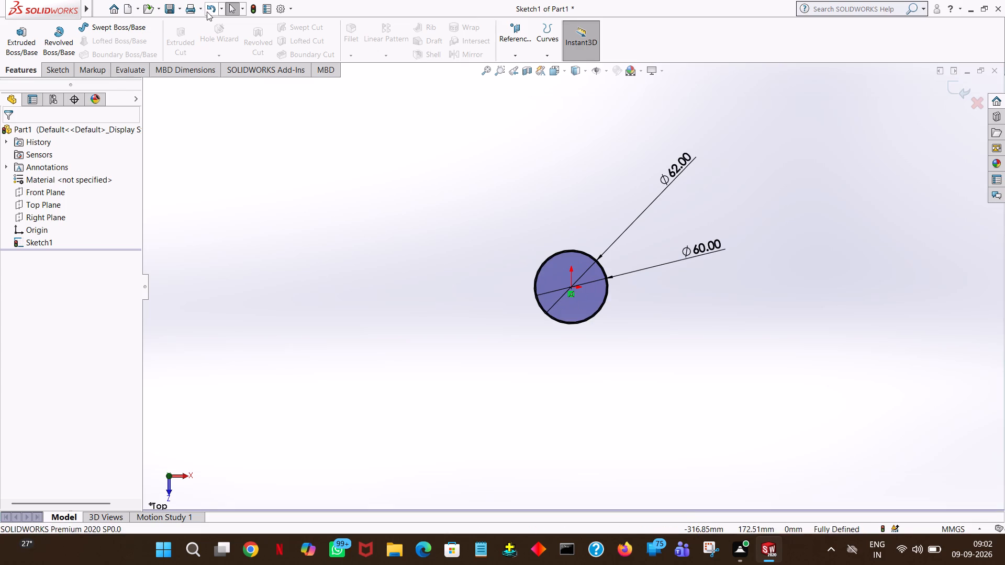
pyautogui.click(207, 12)
pyautogui.click(207, 12)
pyautogui.click(207, 12)
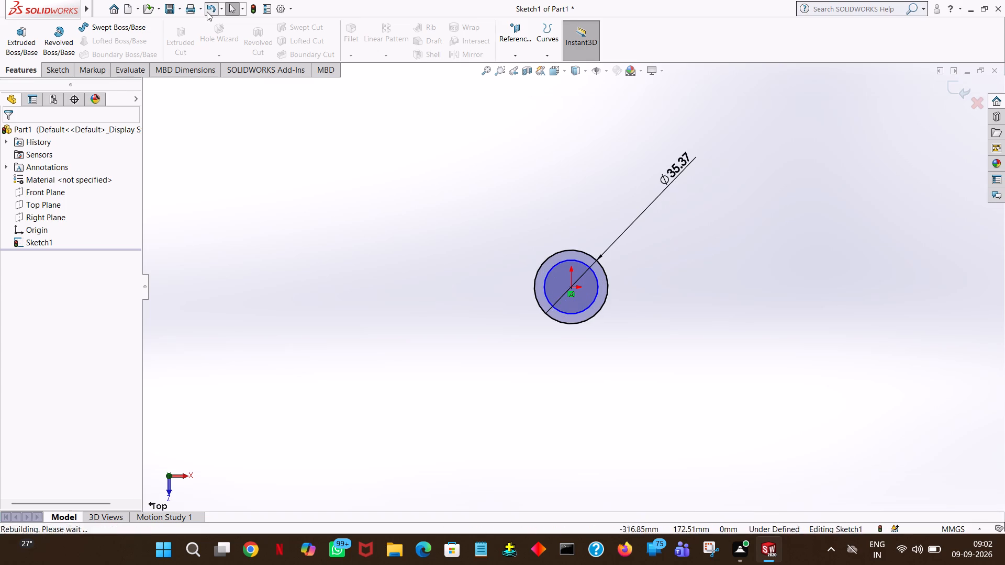
pyautogui.click(207, 12)
pyautogui.click(207, 12)
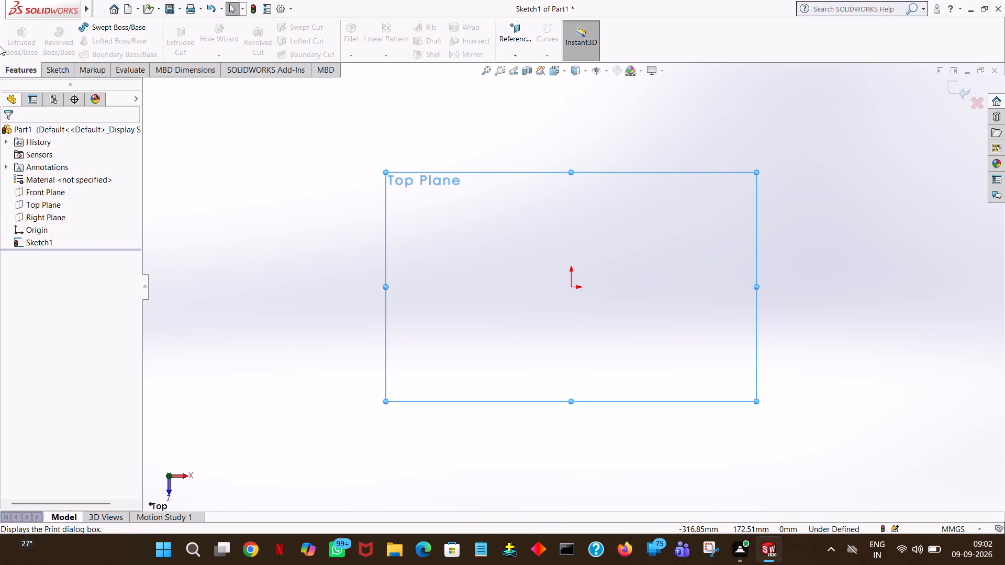
# Sketch a horizontal line from the origin along positive X with a length of 95/2 mm.
pyautogui.click(60, 64)
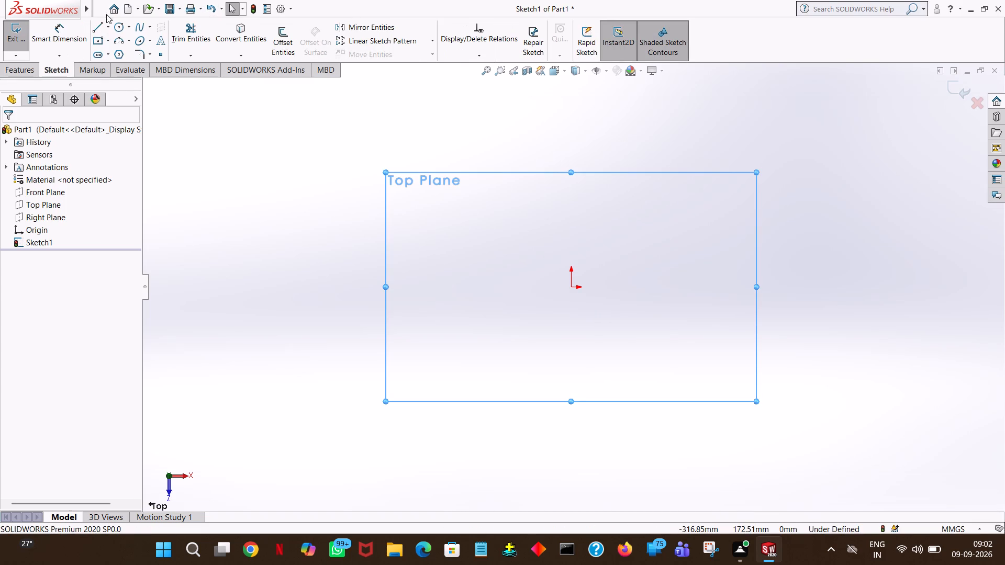
pyautogui.click(95, 30)
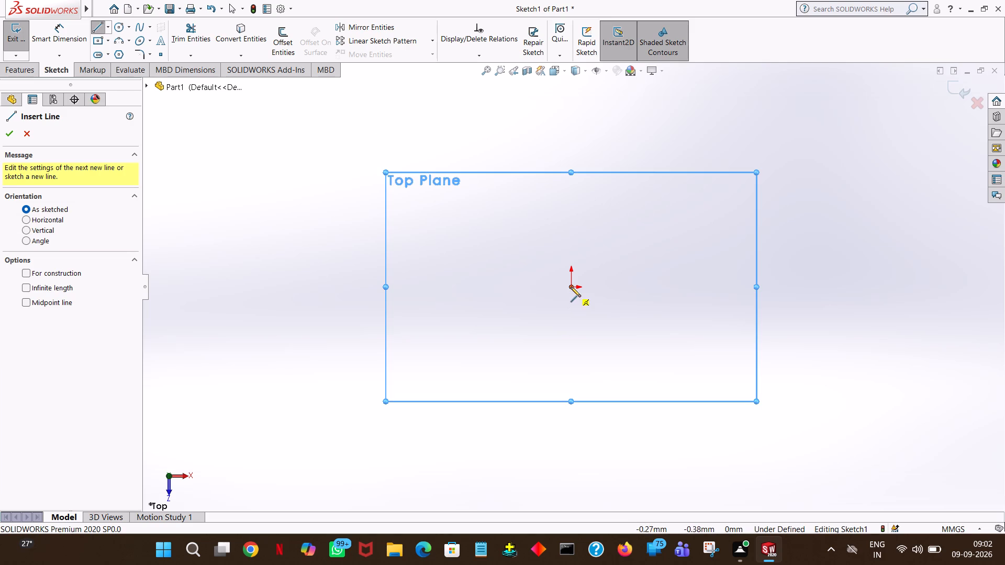
pyautogui.click(571, 287)
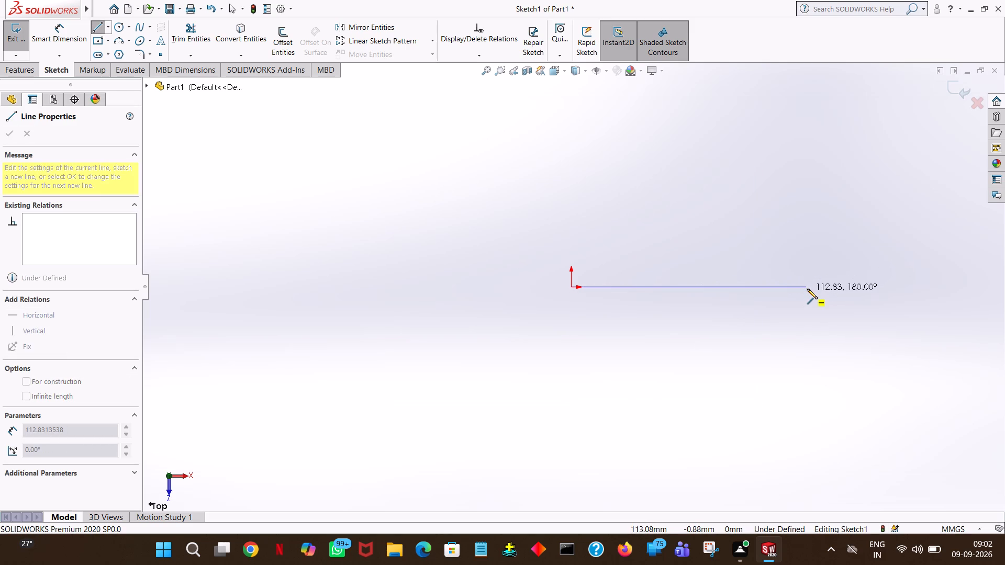
pyautogui.click(807, 289)
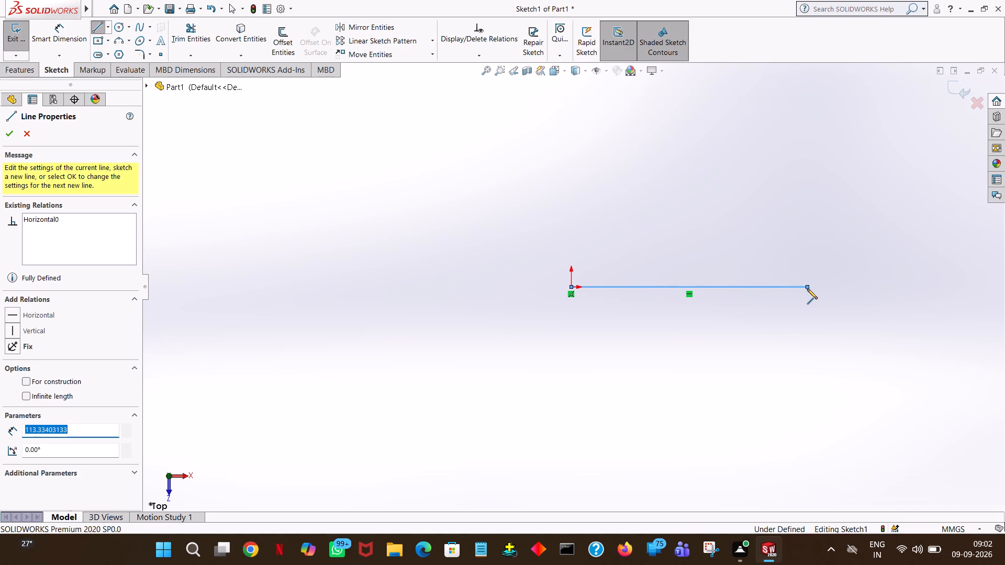
pyautogui.write('95/2')
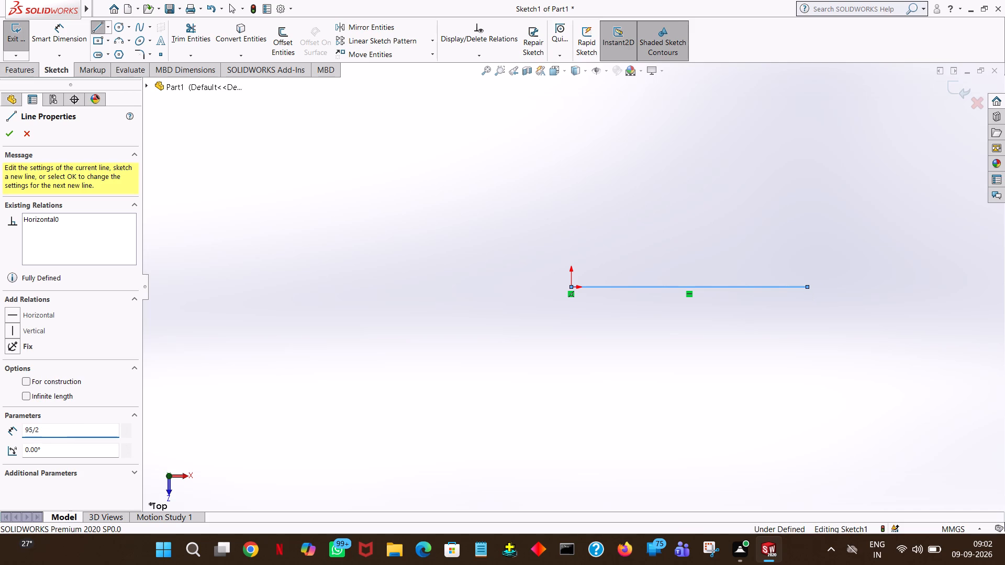
pyautogui.press('Return')
pyautogui.rightClick(807, 289)
pyautogui.click(821, 293)
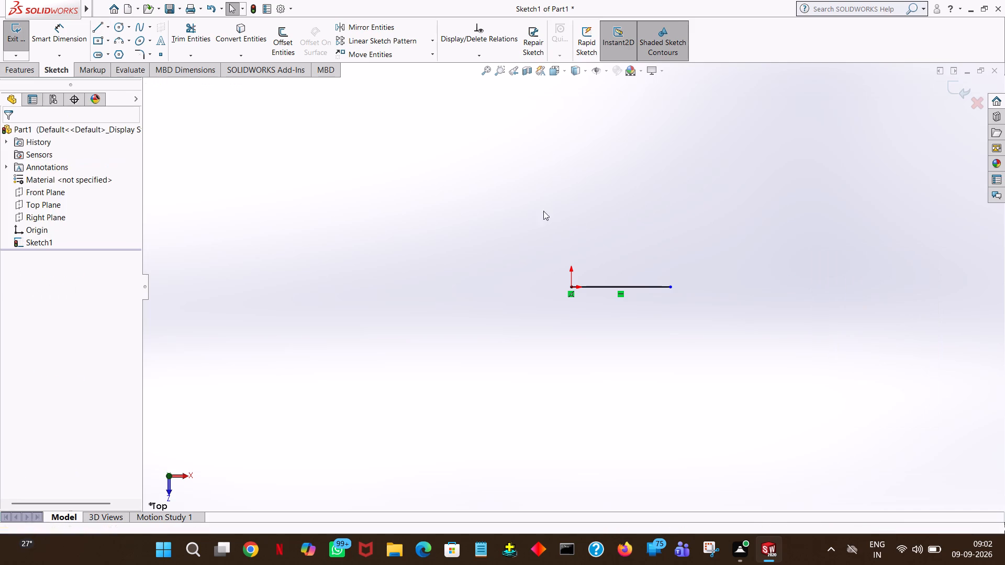
pyautogui.click(518, 165)
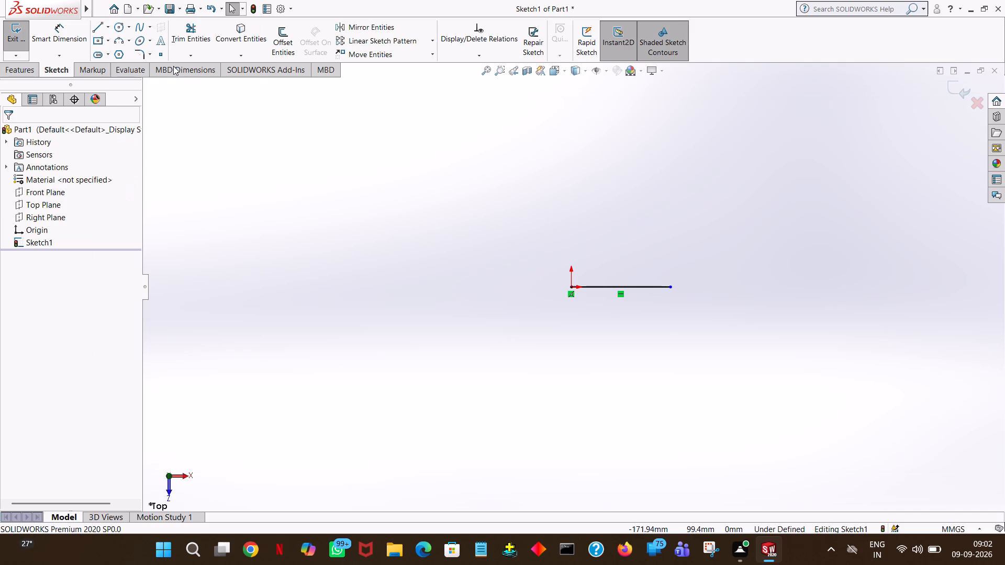
# Sketch a circle of radius 20 mm centred on the line's free endpoint.
pyautogui.click(123, 27)
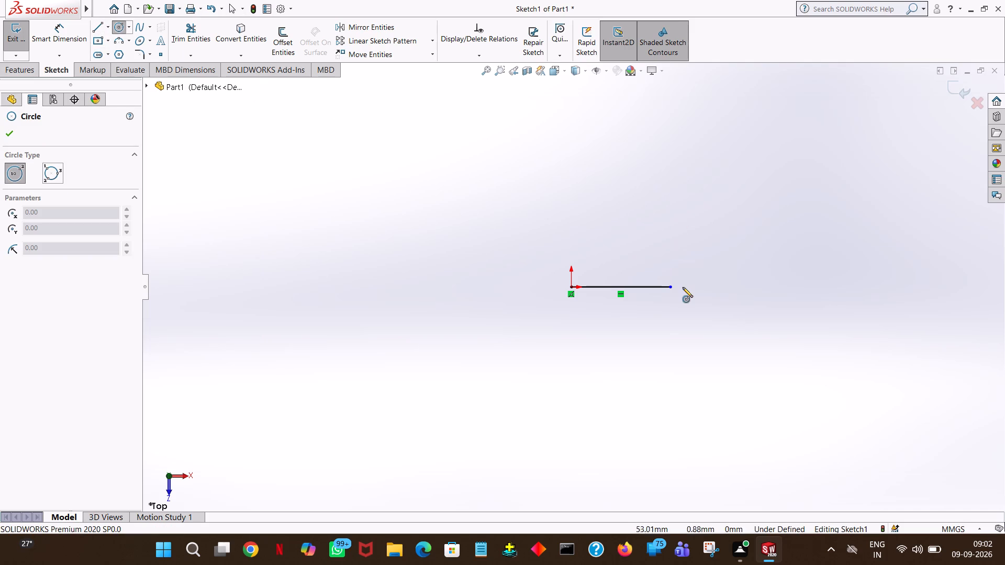
pyautogui.click(669, 287)
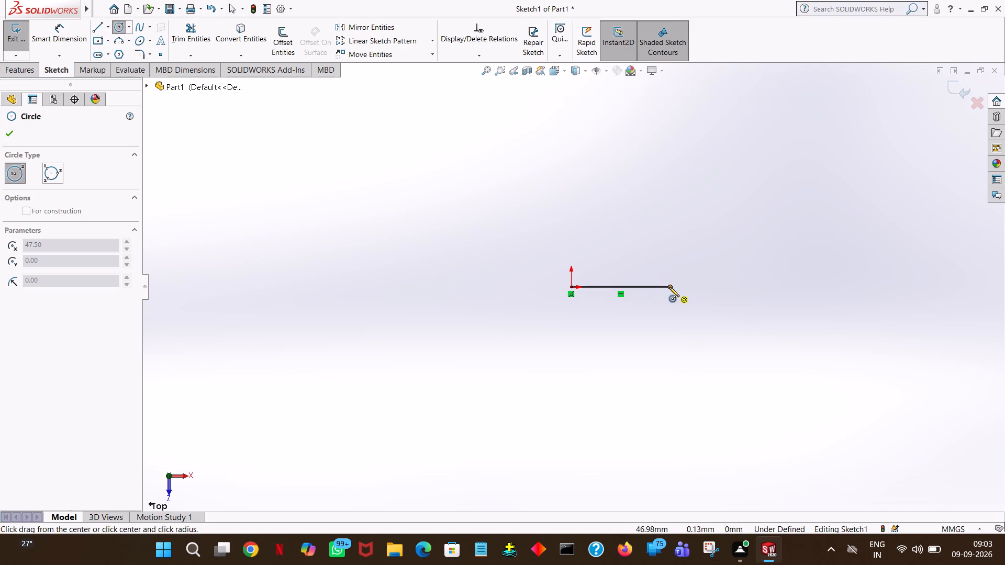
pyautogui.click(682, 241)
pyautogui.press('2')
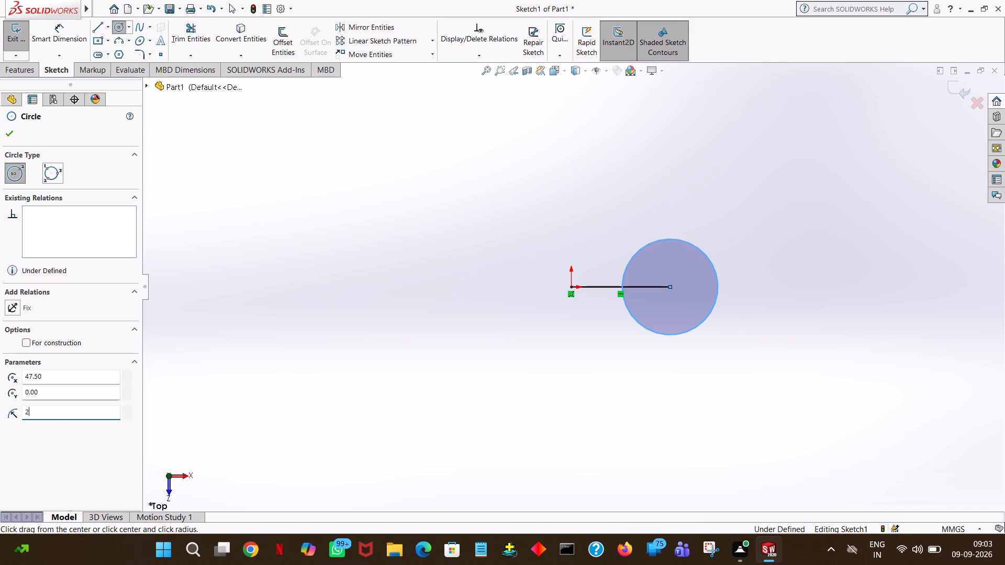
pyautogui.press('0')
pyautogui.press('Return')
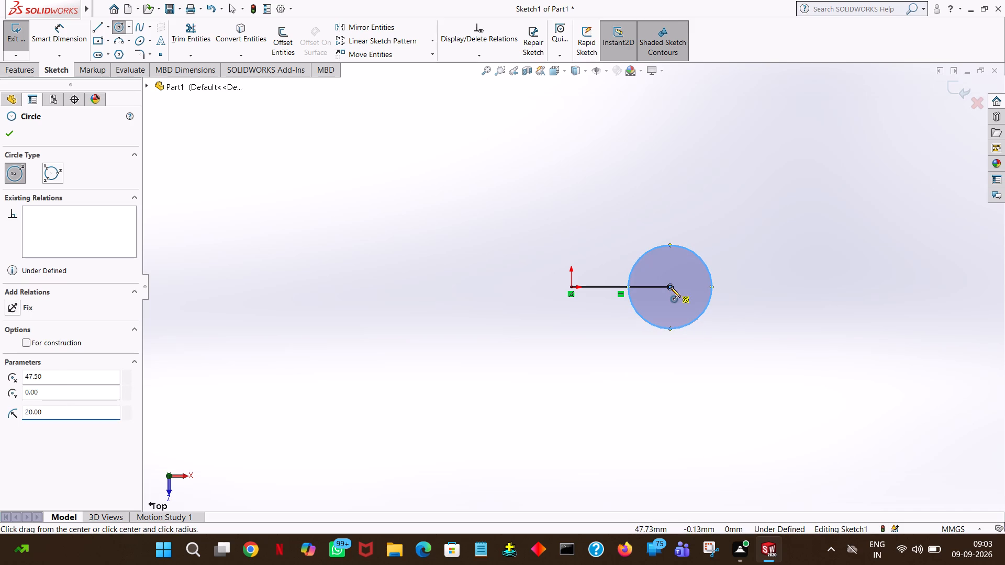
# Sketch a concentric inner circle of radius 15 mm at the same endpoint.
pyautogui.click(671, 287)
pyautogui.click(685, 264)
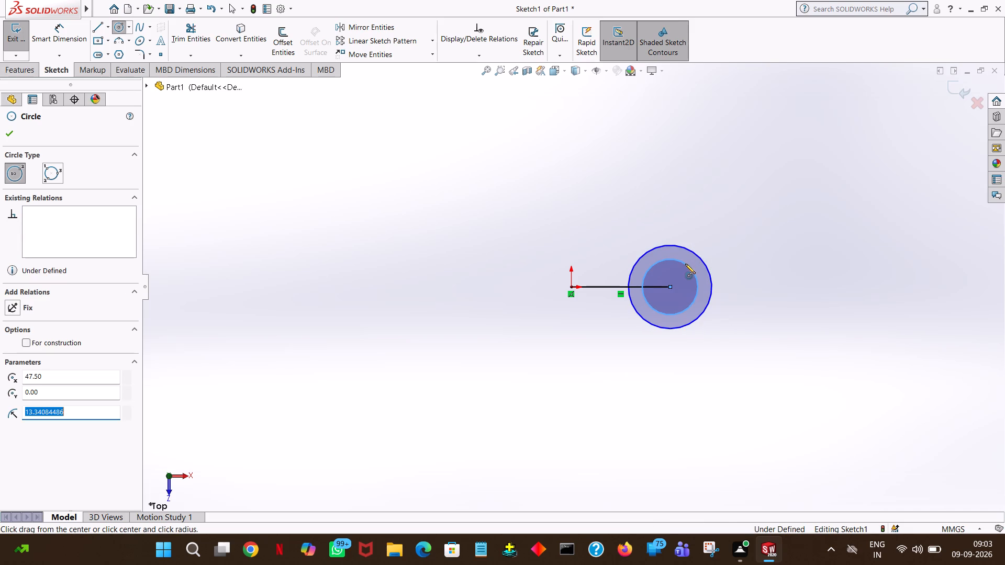
pyautogui.write('15')
pyautogui.press('Return')
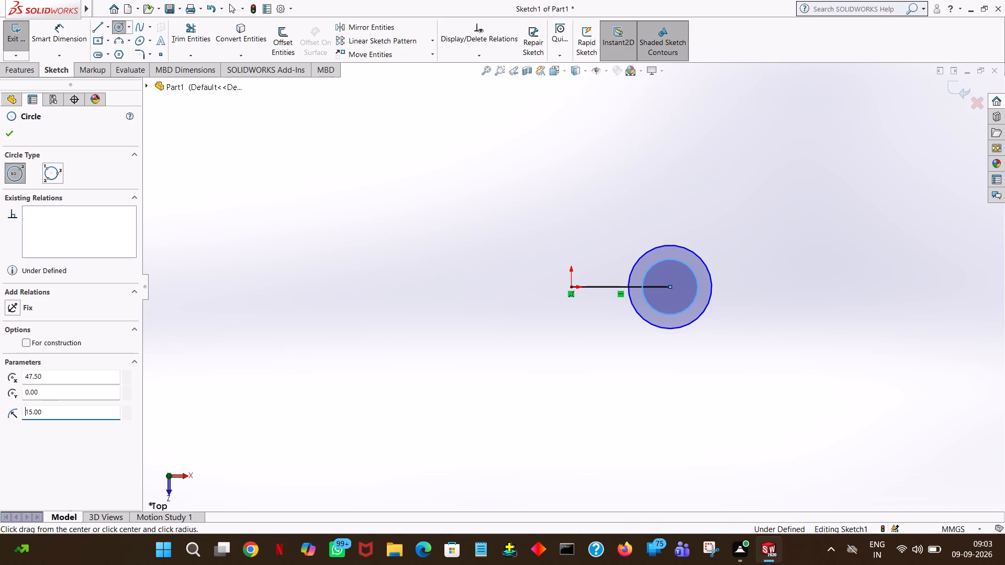
pyautogui.click(12, 138)
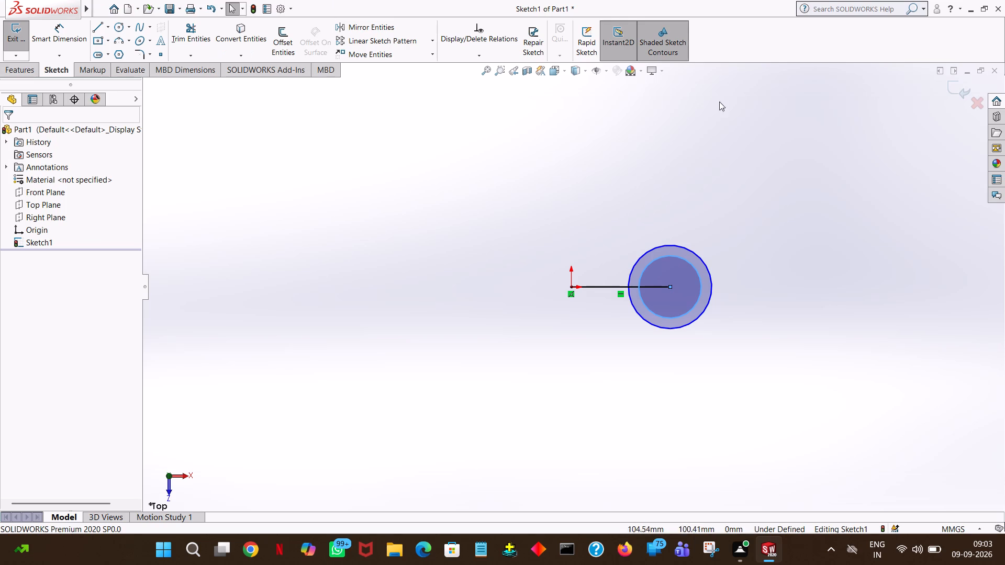
# Add diameter dimensions of 40 mm to the outer circle and 30 mm to the inner circle.
pyautogui.click(60, 26)
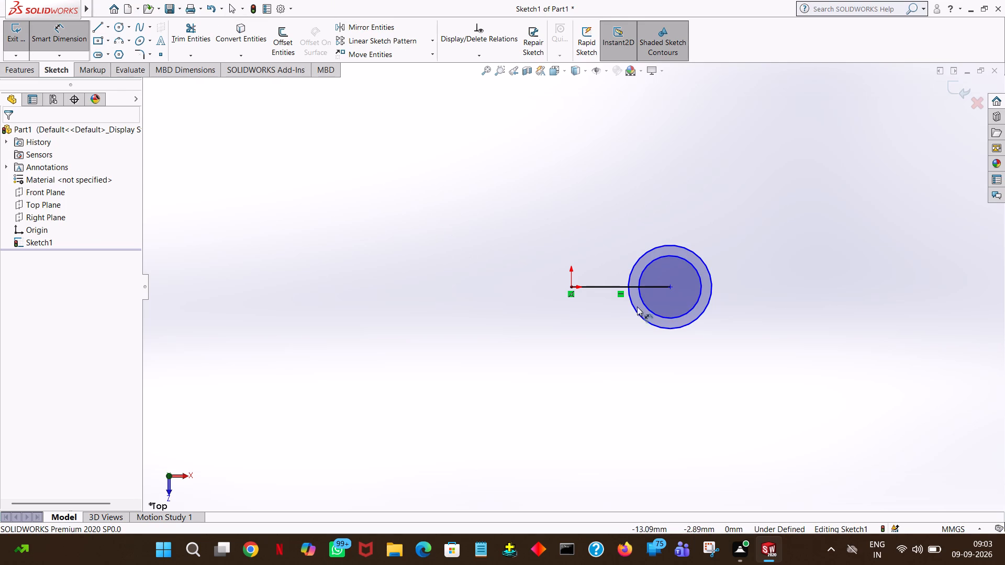
pyautogui.click(691, 249)
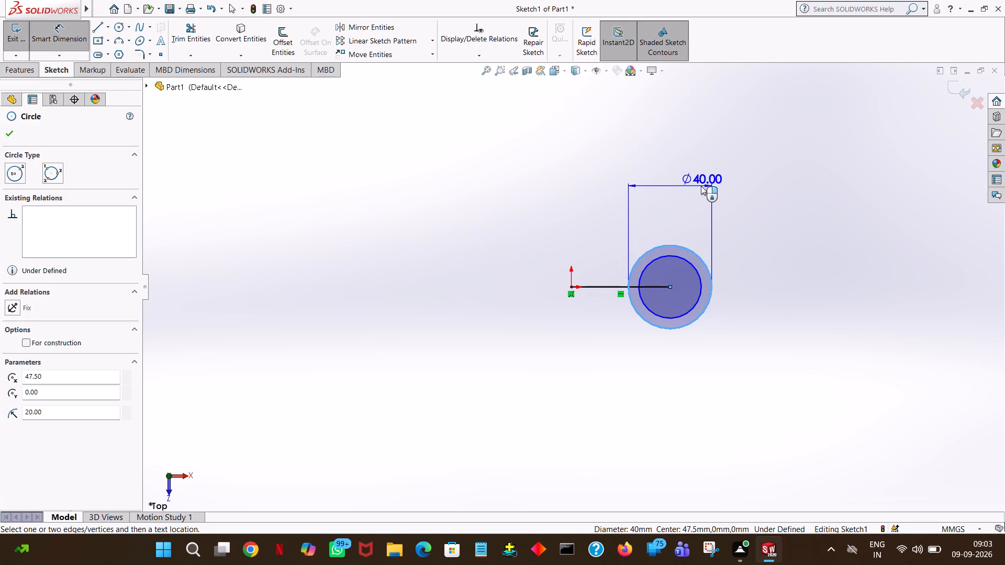
pyautogui.click(701, 186)
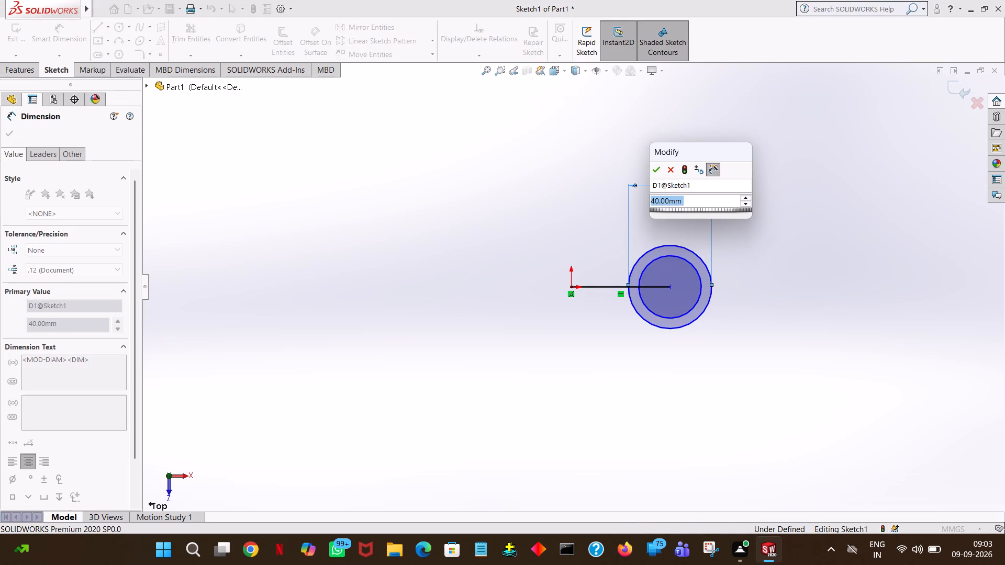
pyautogui.click(656, 170)
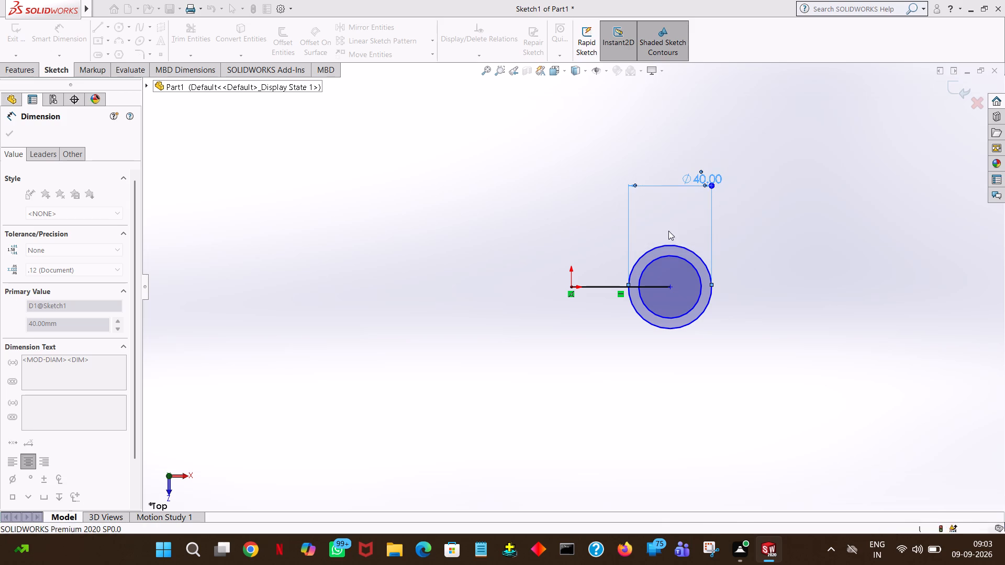
pyautogui.click(677, 256)
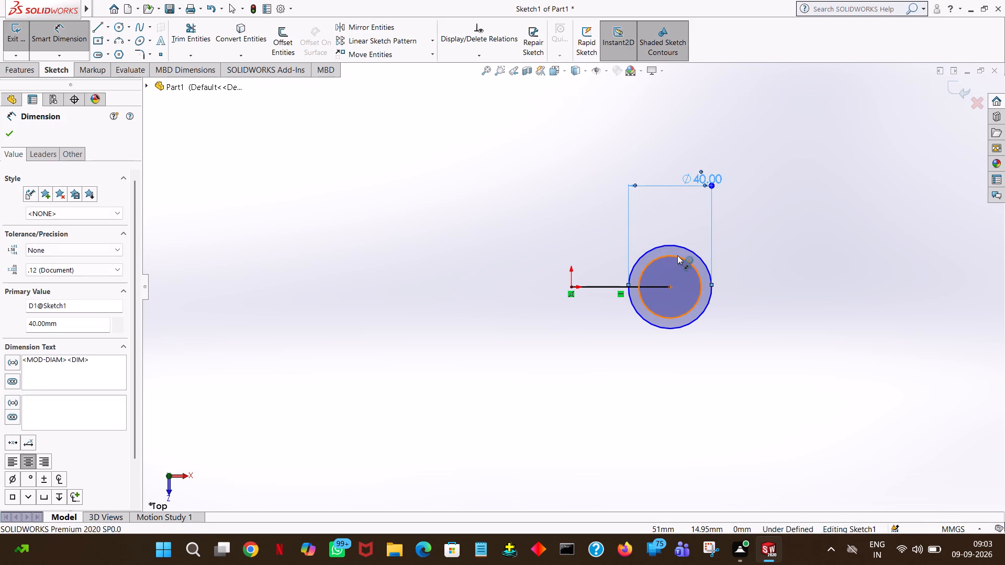
pyautogui.click(809, 224)
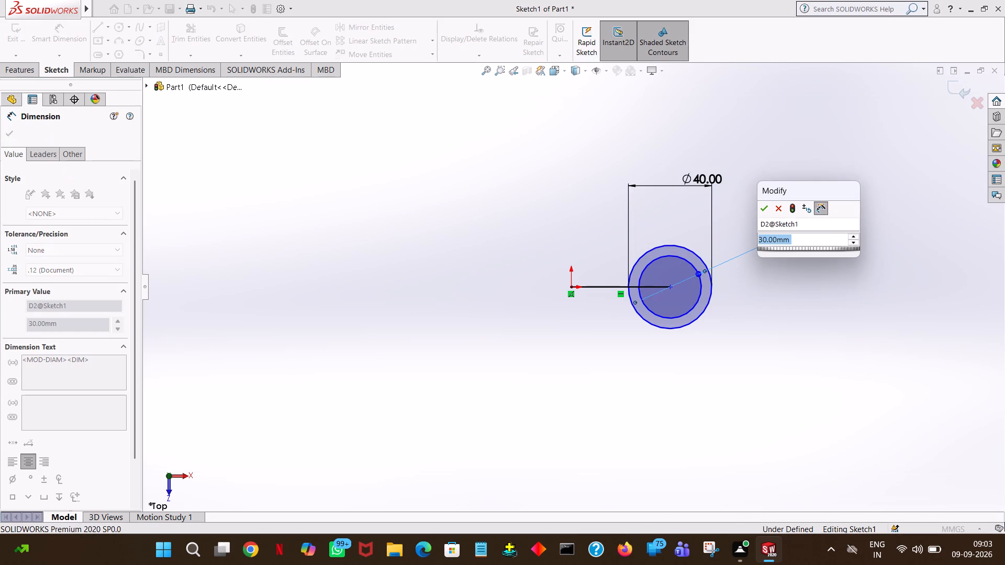
pyautogui.click(768, 211)
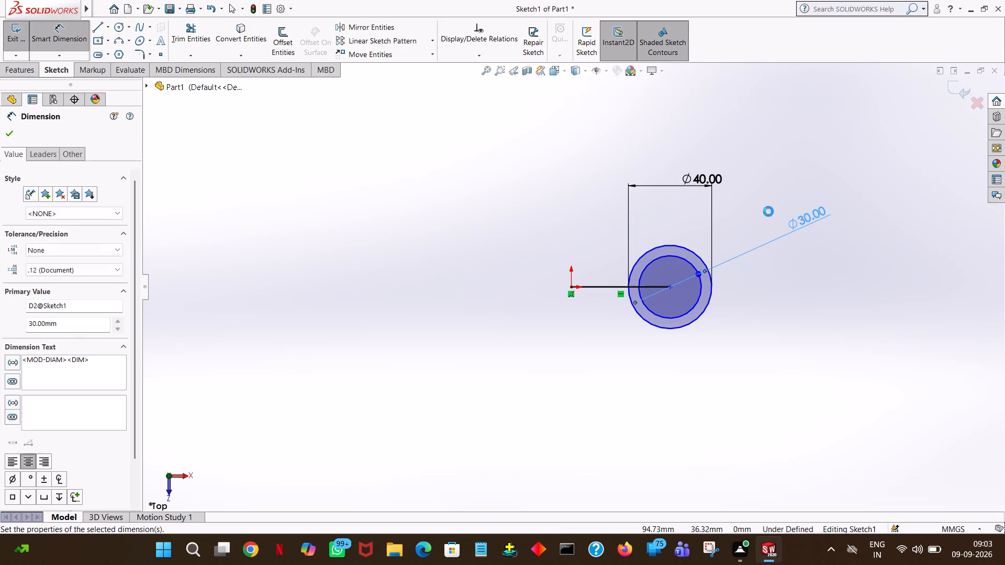
pyautogui.click(768, 211)
pyautogui.click(768, 211)
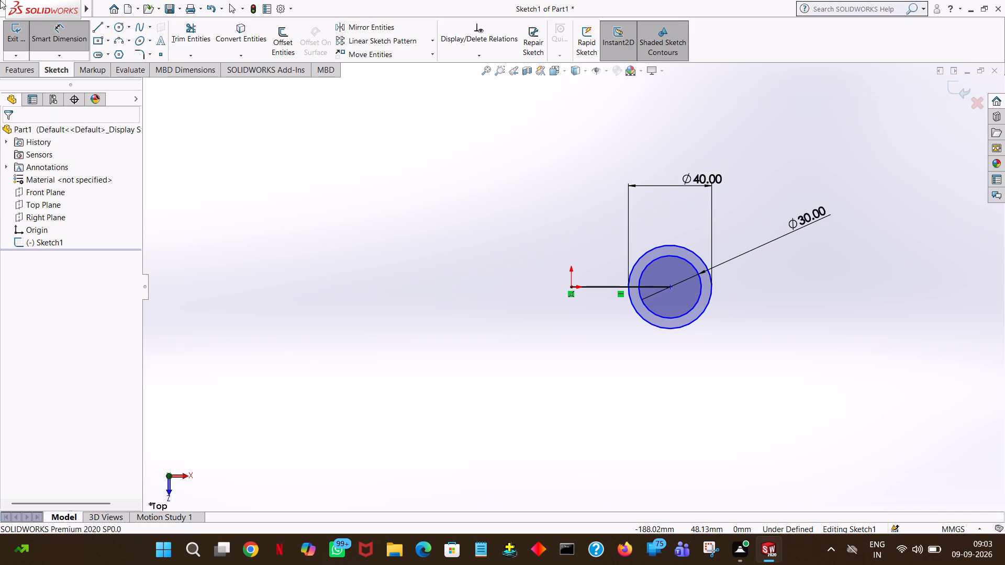
pyautogui.click(824, 412)
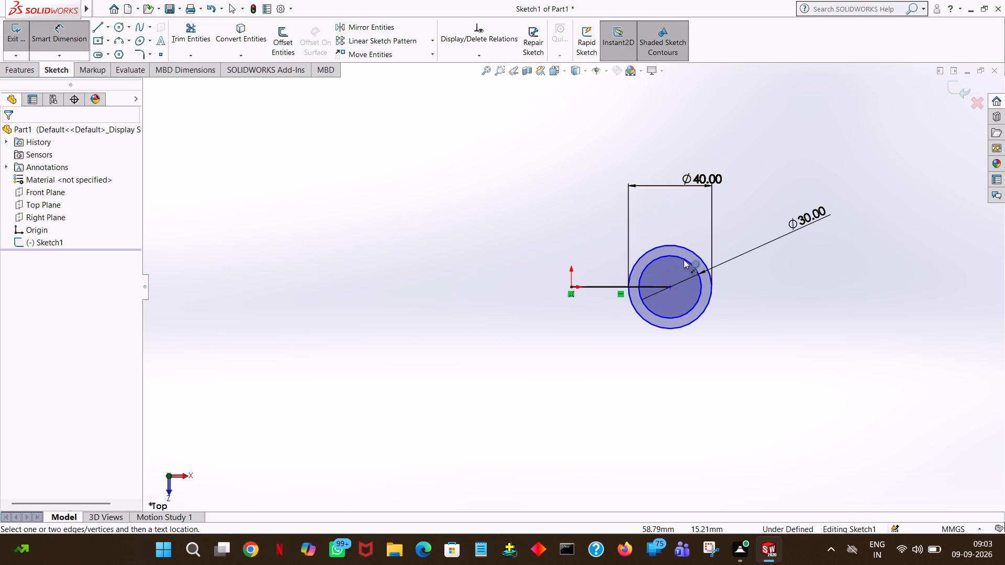
# Dimension the horizontal line from the origin to the circles' centre at 47.5 mm.
pyautogui.click(612, 289)
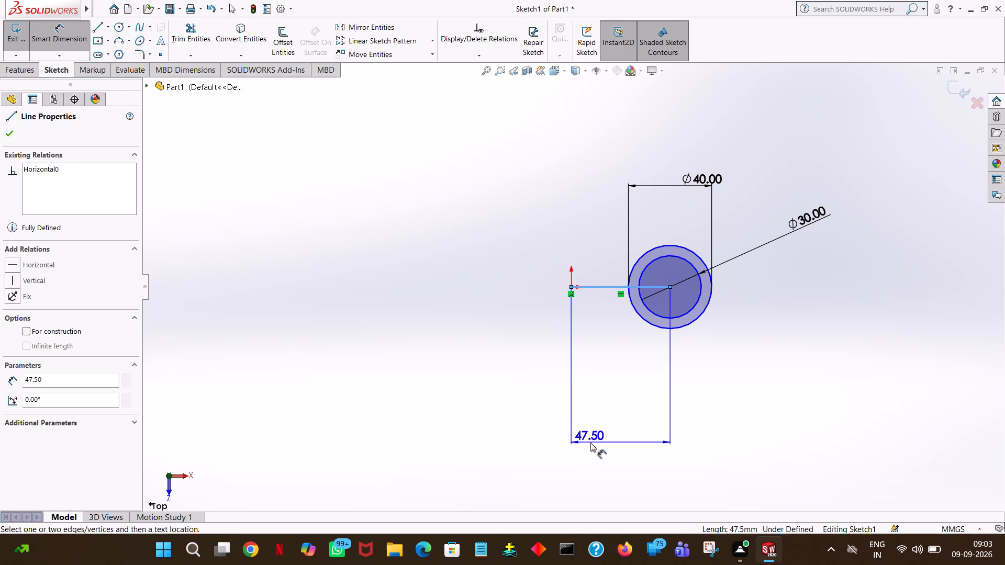
pyautogui.click(614, 387)
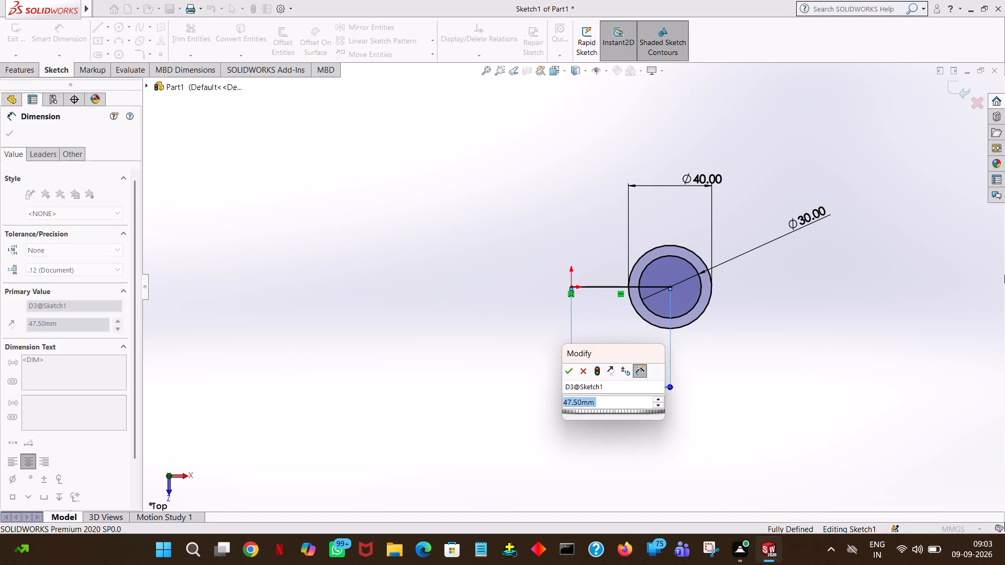
pyautogui.click(573, 375)
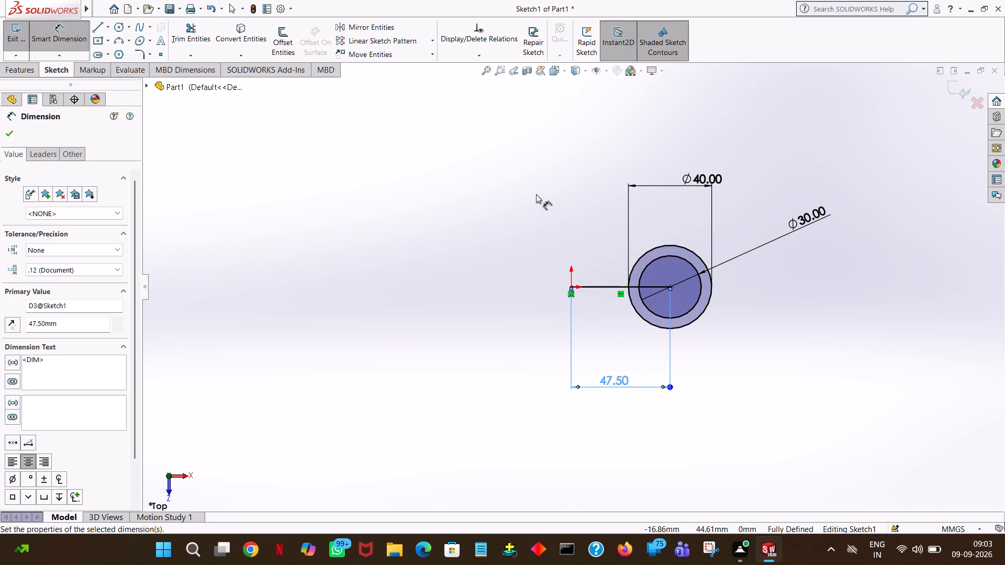
pyautogui.click(536, 194)
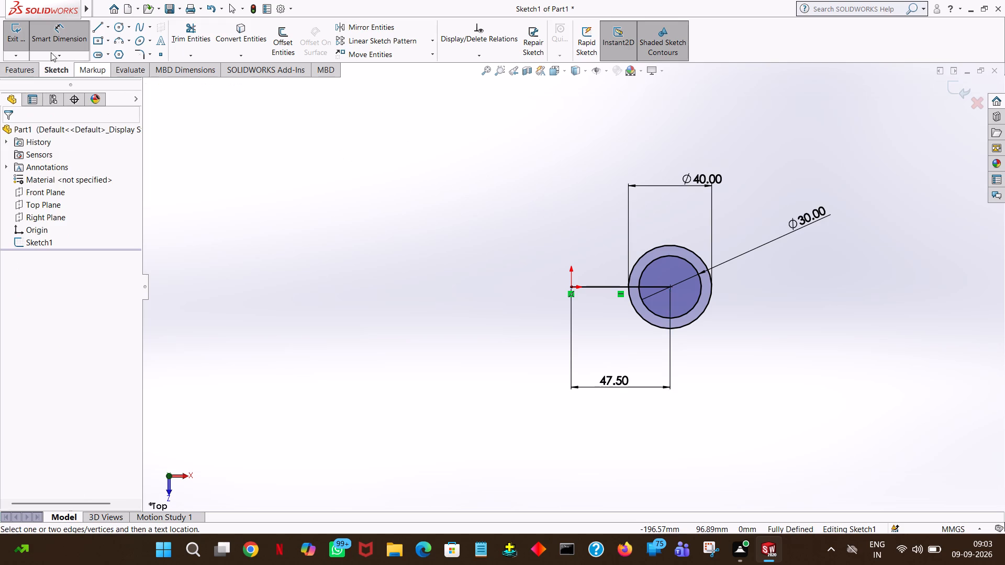
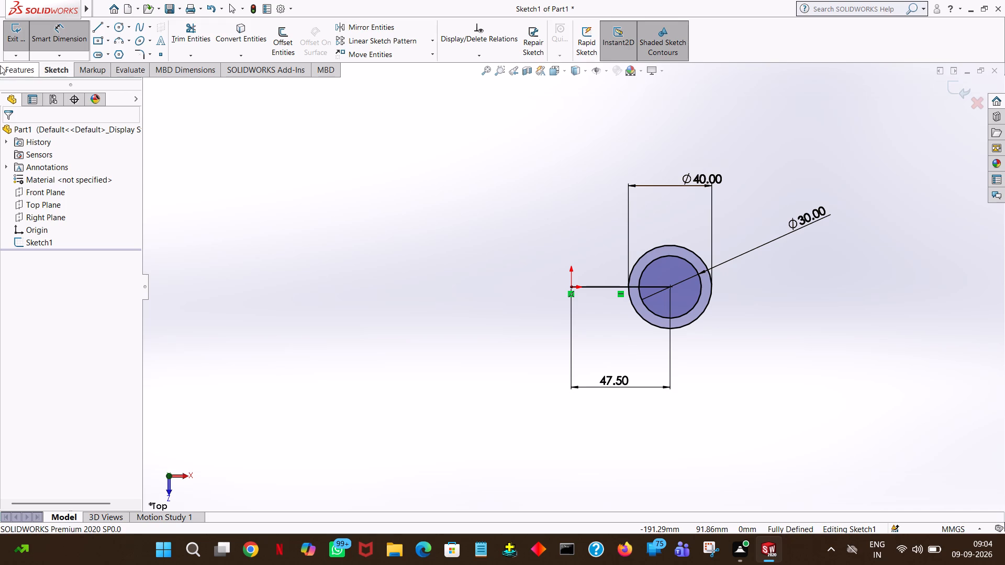
# Bring up the solid feature commands to build a feature from the dimensioned concentric-circle sketch.
pyautogui.click(13, 71)
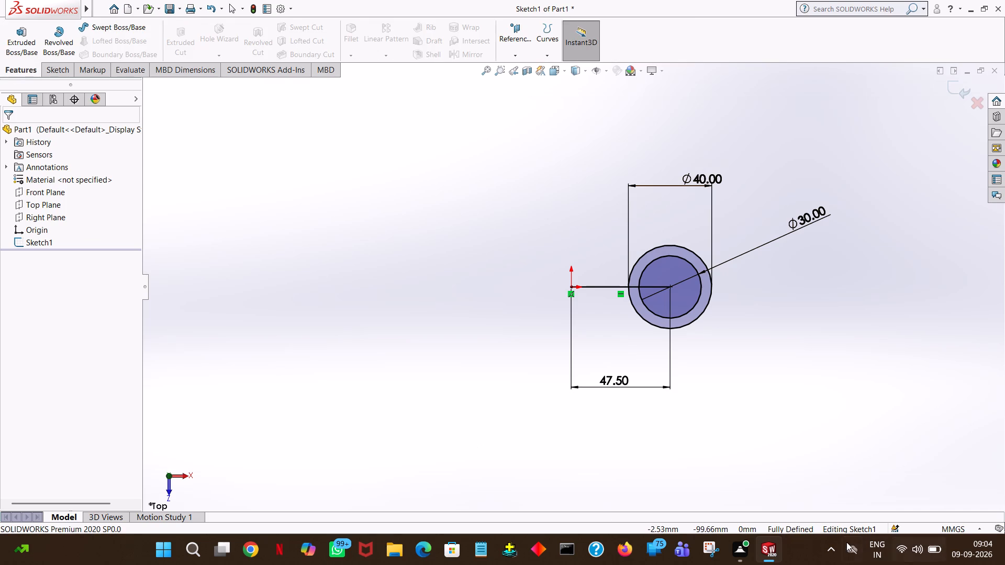
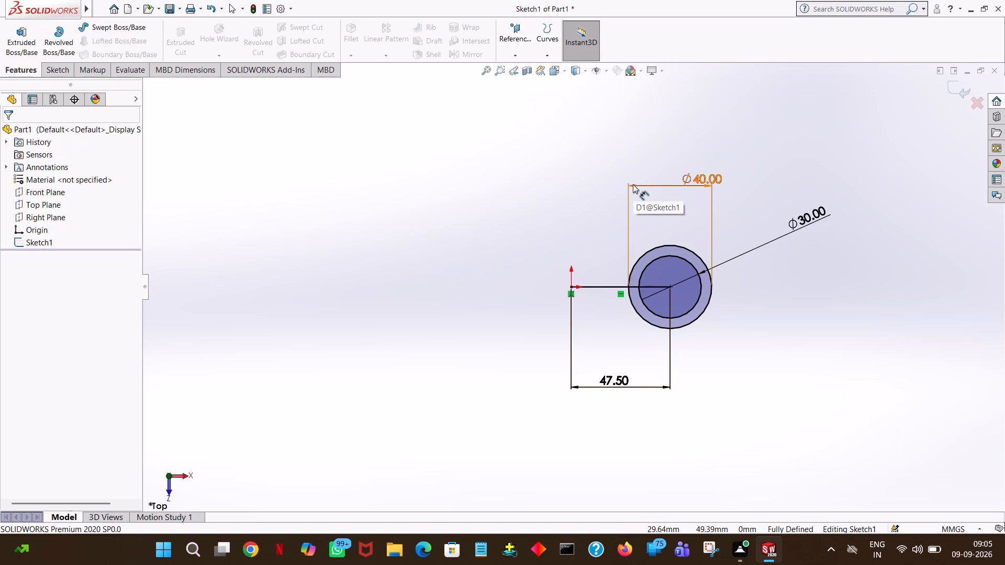
# Extrude the ring region between the 30 mm and 40 mm circles 14 mm about the mid plane.
pyautogui.moveTo(408, 237); pyautogui.dragTo(416, 235)
pyautogui.click(34, 49)
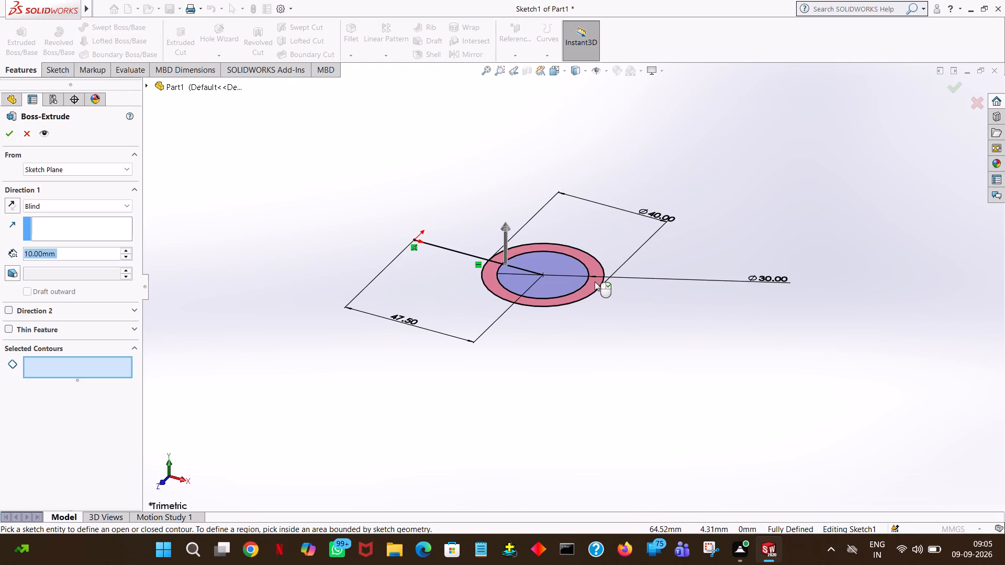
pyautogui.click(595, 281)
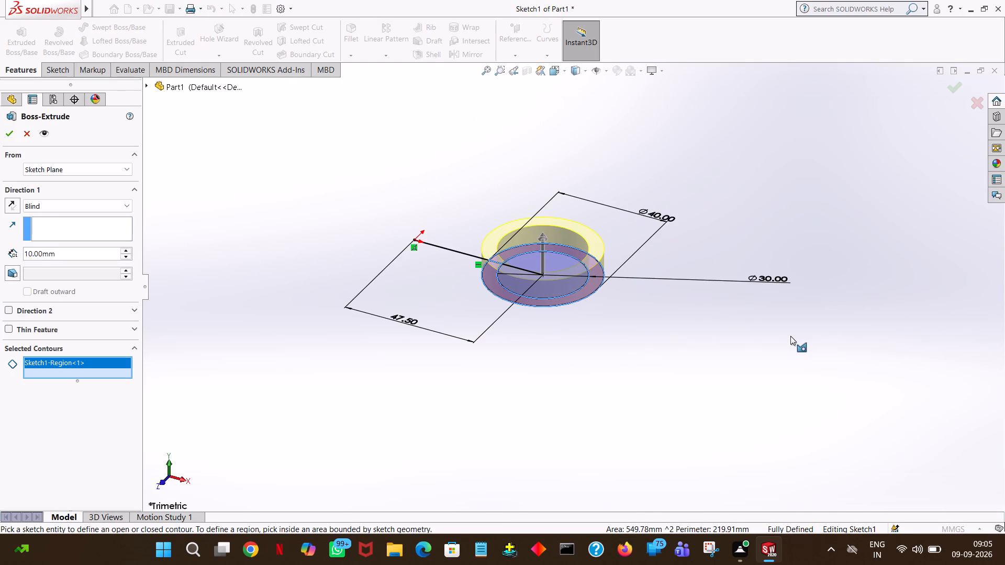
pyautogui.doubleClick(63, 254)
pyautogui.write('14')
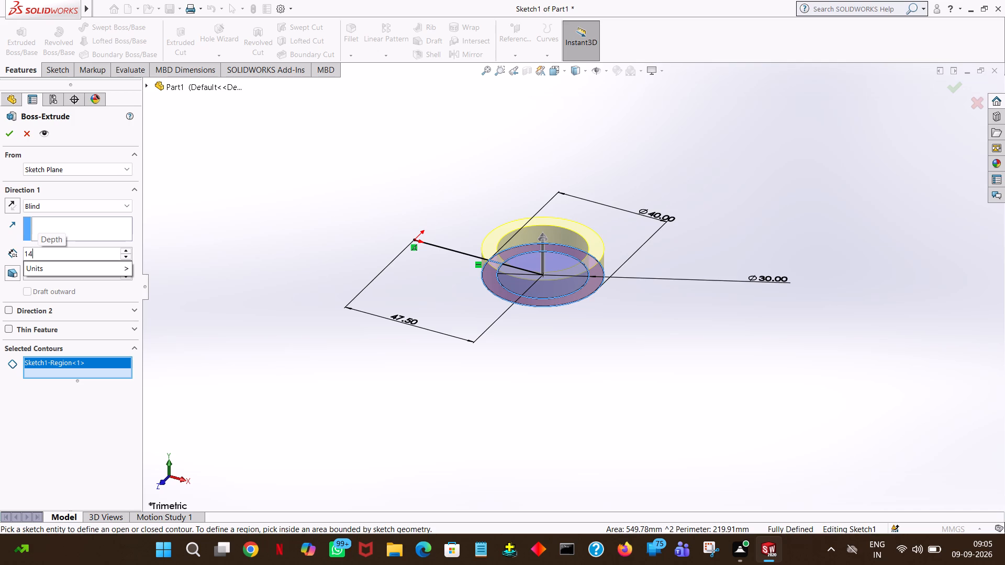
pyautogui.click(61, 206)
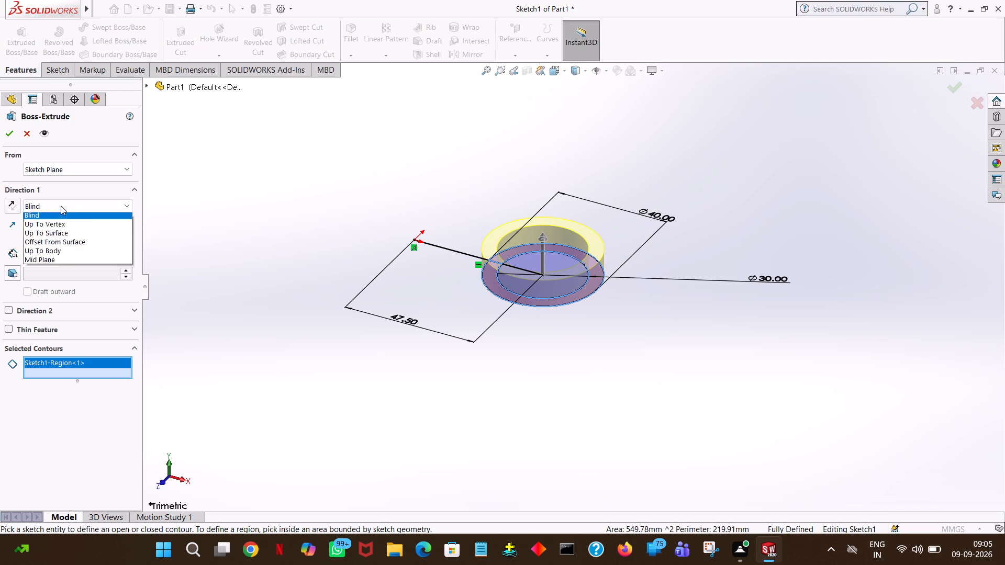
pyautogui.click(66, 206)
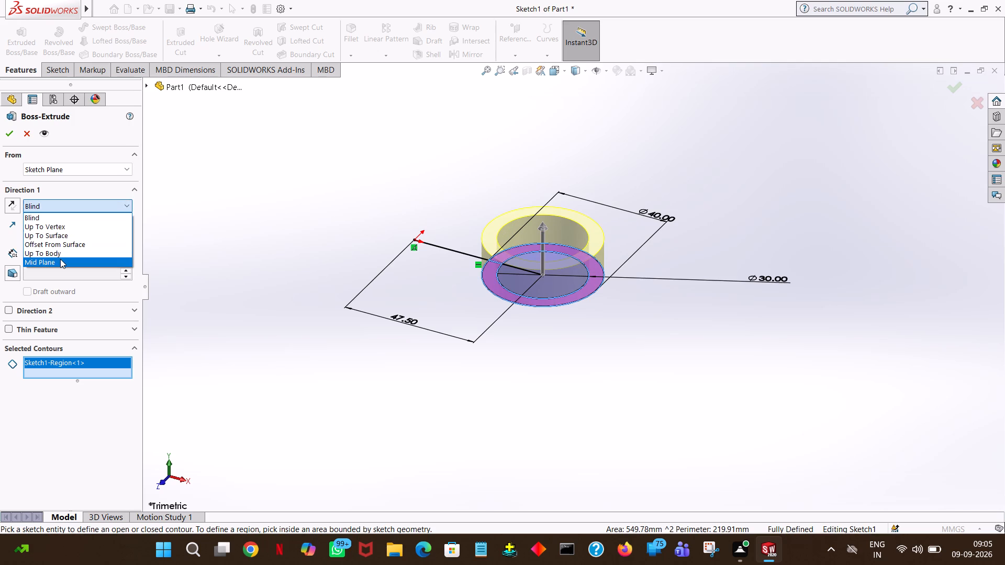
pyautogui.click(60, 259)
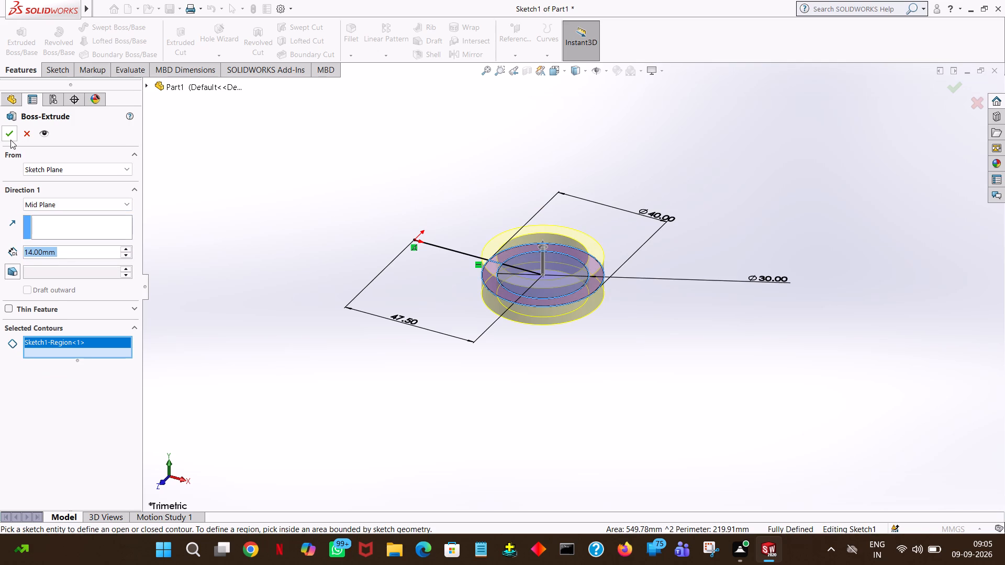
pyautogui.click(10, 140)
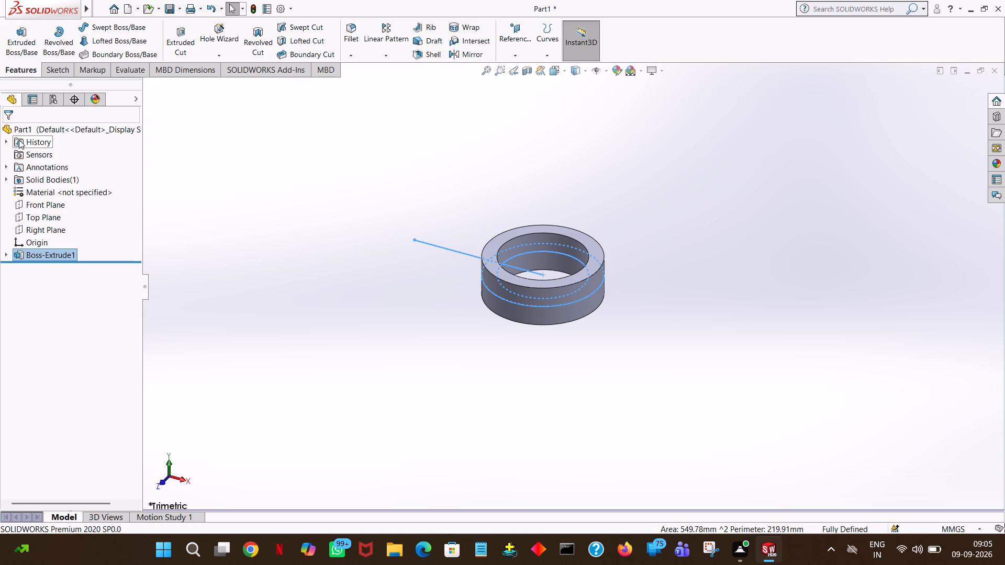
pyautogui.click(786, 275)
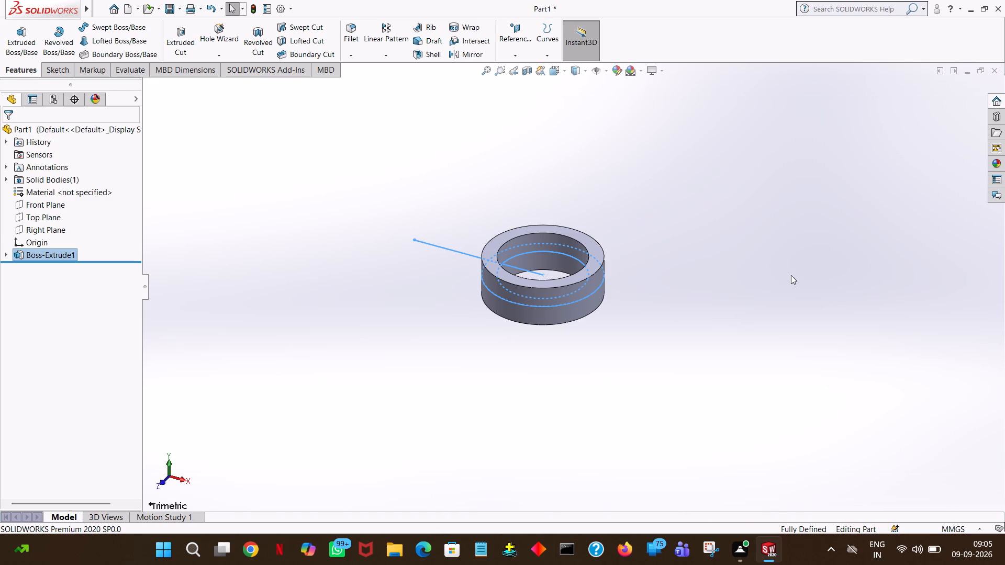
# Start a new sketch on the Top Plane for the rod's second end.
pyautogui.click(60, 71)
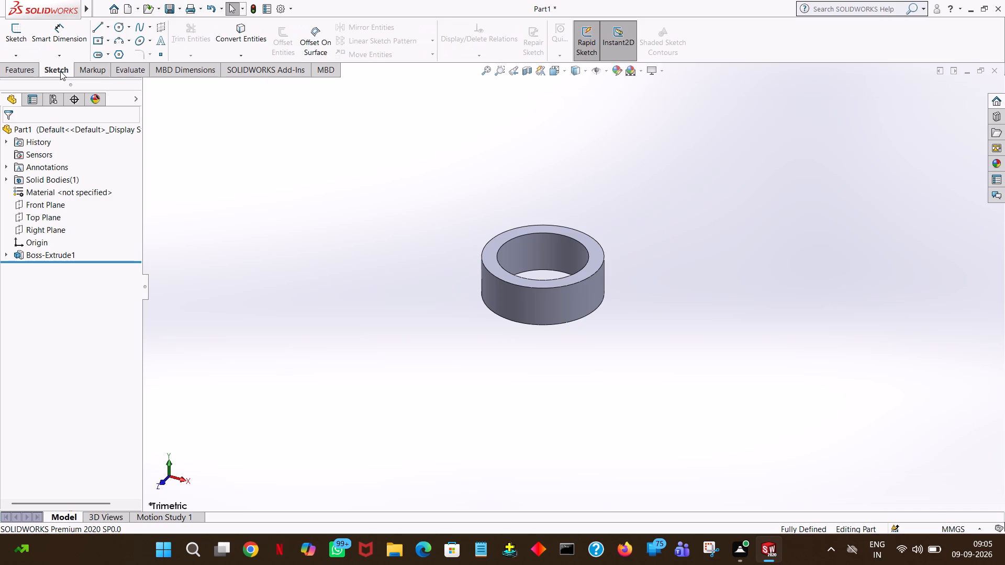
pyautogui.click(33, 66)
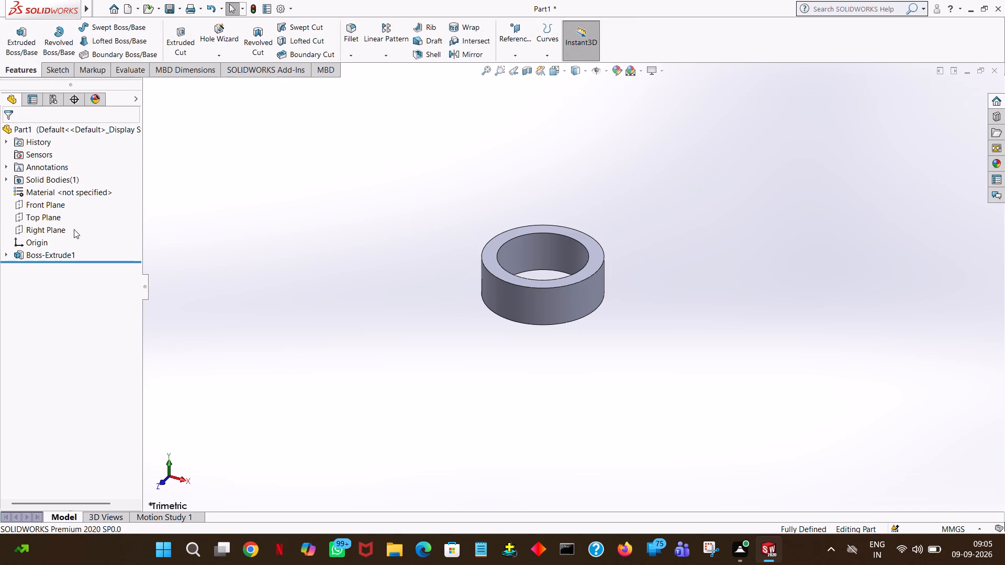
pyautogui.click(50, 218)
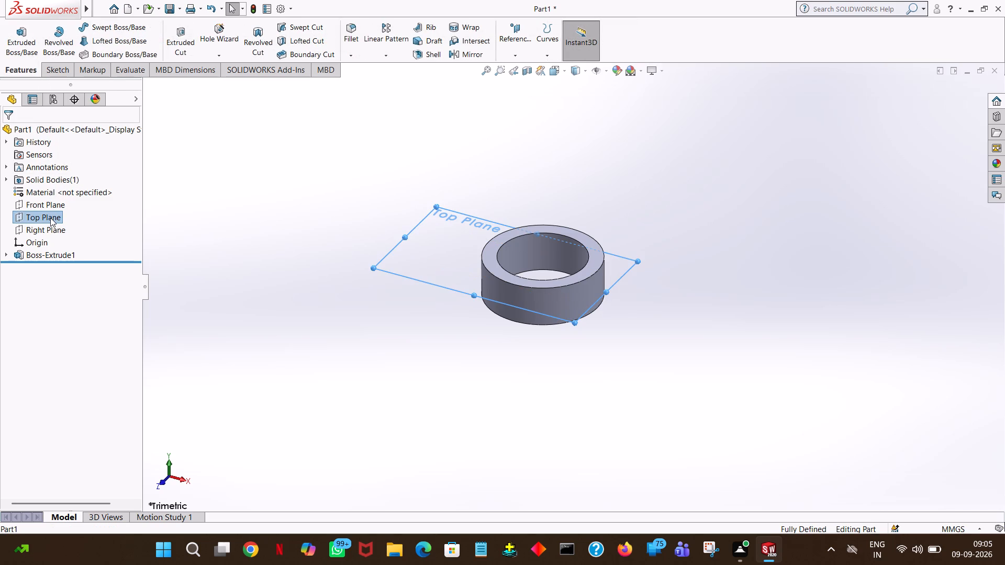
pyautogui.click(63, 200)
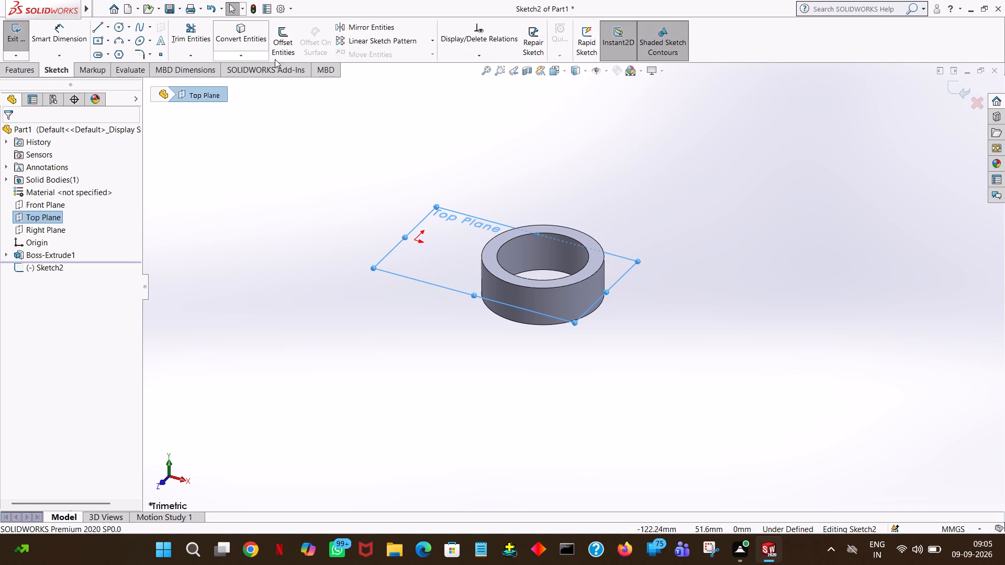
pyautogui.press('space')
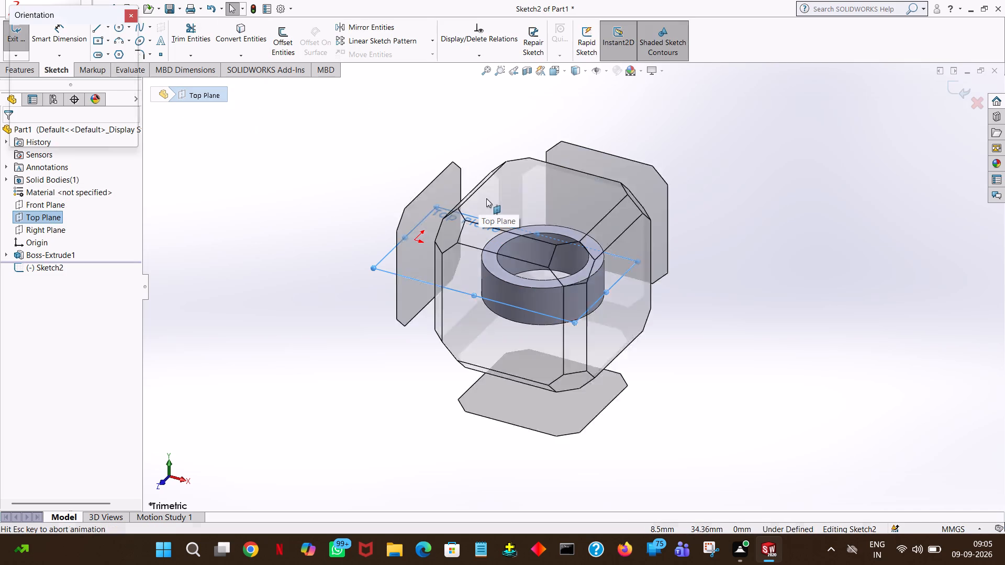
pyautogui.click(131, 77)
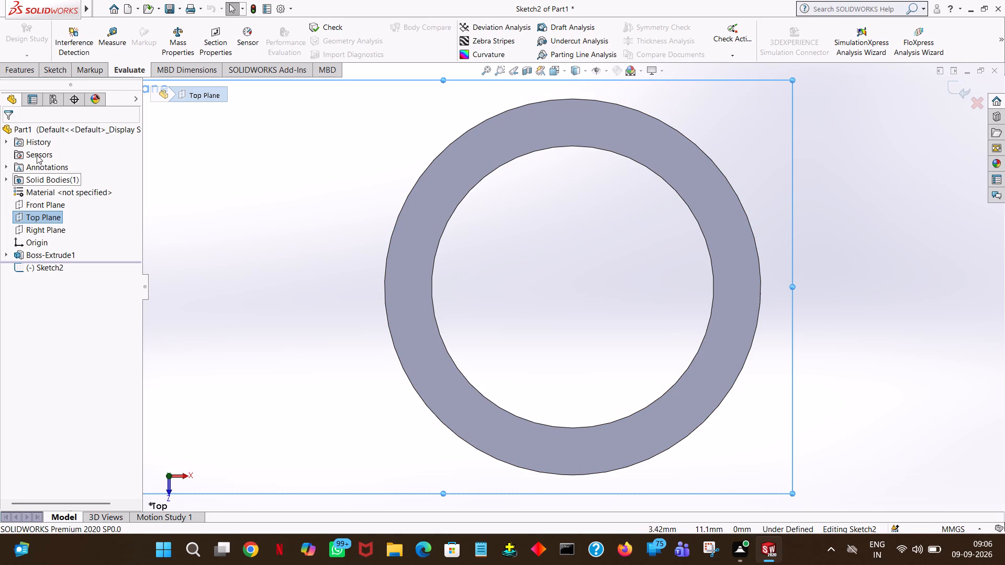
pyautogui.rightClick(339, 182)
pyautogui.press('space')
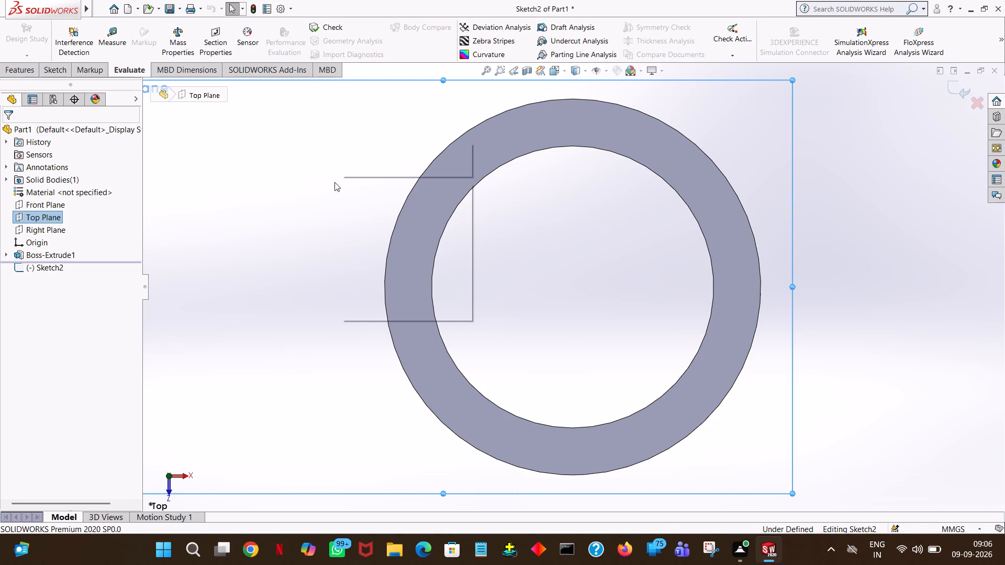
pyautogui.press('space')
pyautogui.press('space')
pyautogui.click(225, 147)
pyautogui.press('space')
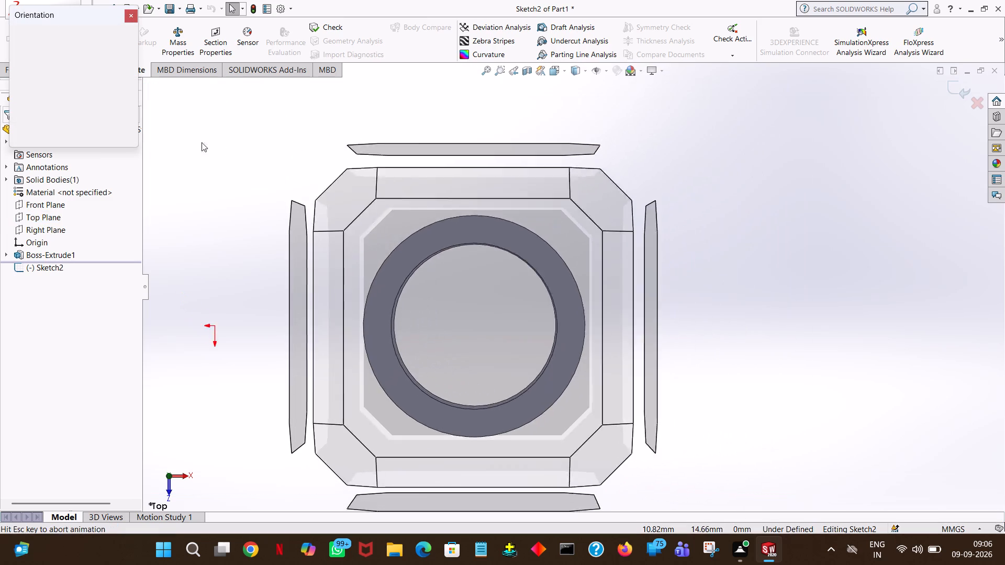
pyautogui.click(131, 75)
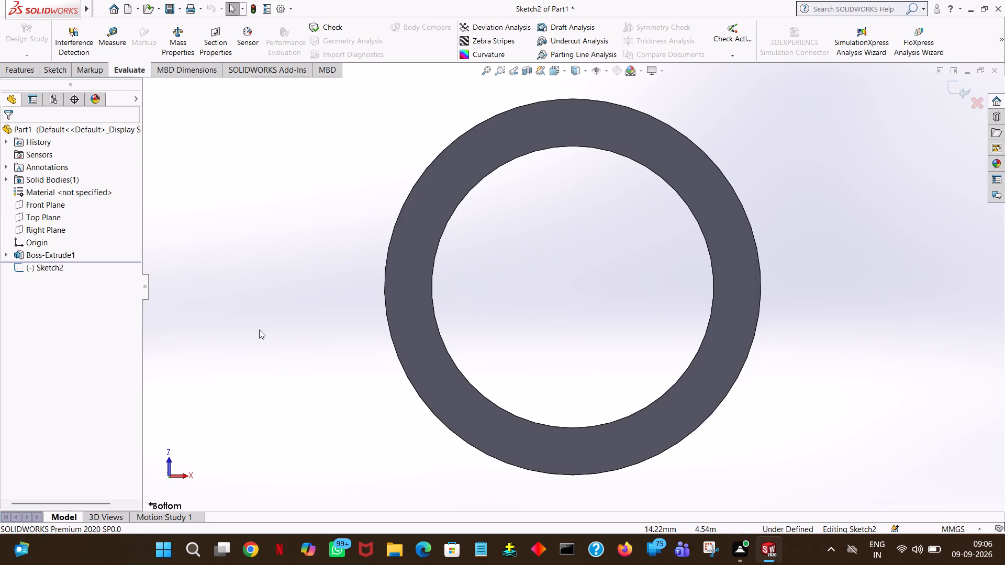
pyautogui.keyDown('ctrl'); pyautogui.moveTo(262, 332); pyautogui.dragTo(384, 313, button='middle'); pyautogui.keyUp('ctrl')
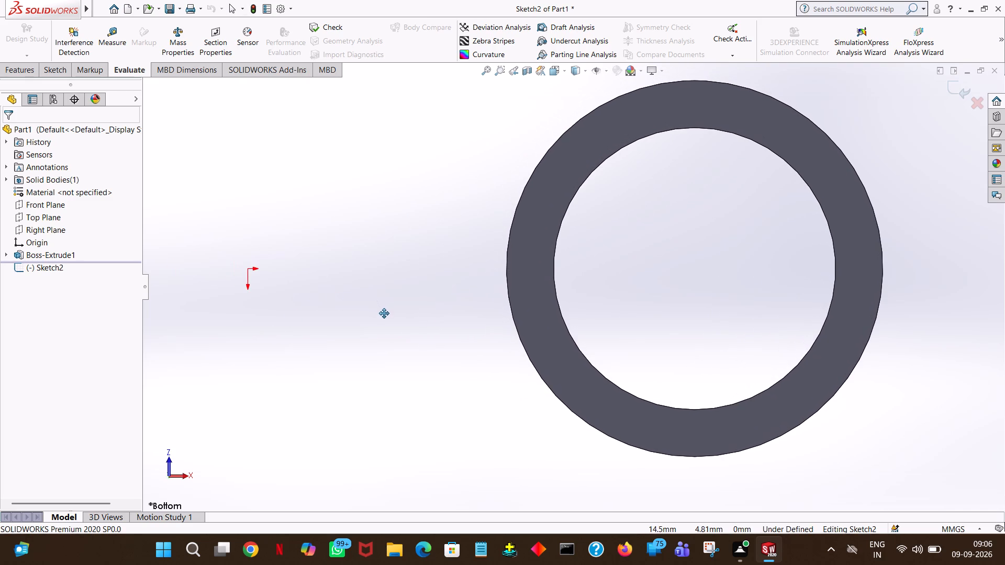
pyautogui.keyDown('ctrl'); pyautogui.moveTo(384, 313); pyautogui.dragTo(385, 315, button='middle'); pyautogui.keyUp('ctrl')
pyautogui.press('space')
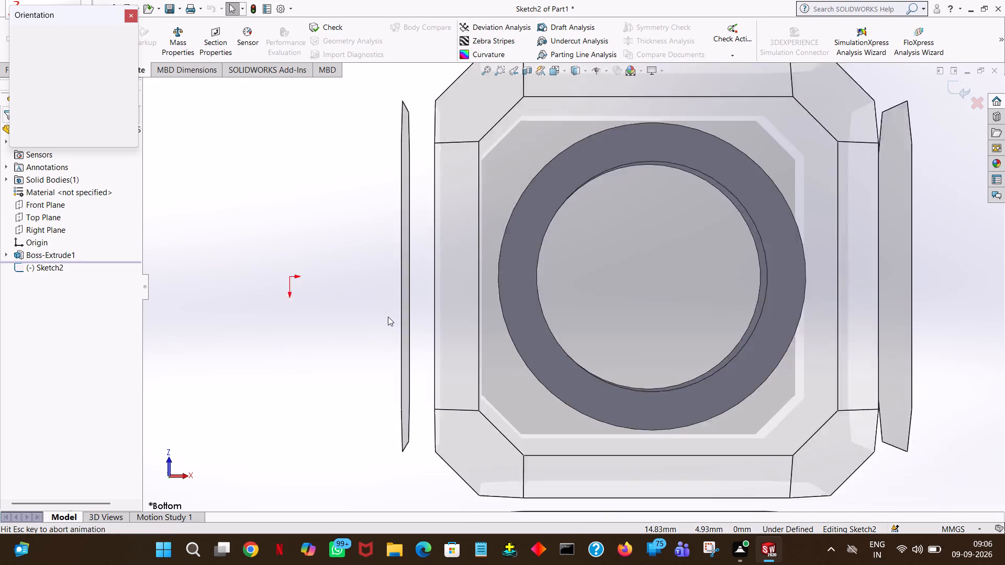
pyautogui.click(129, 78)
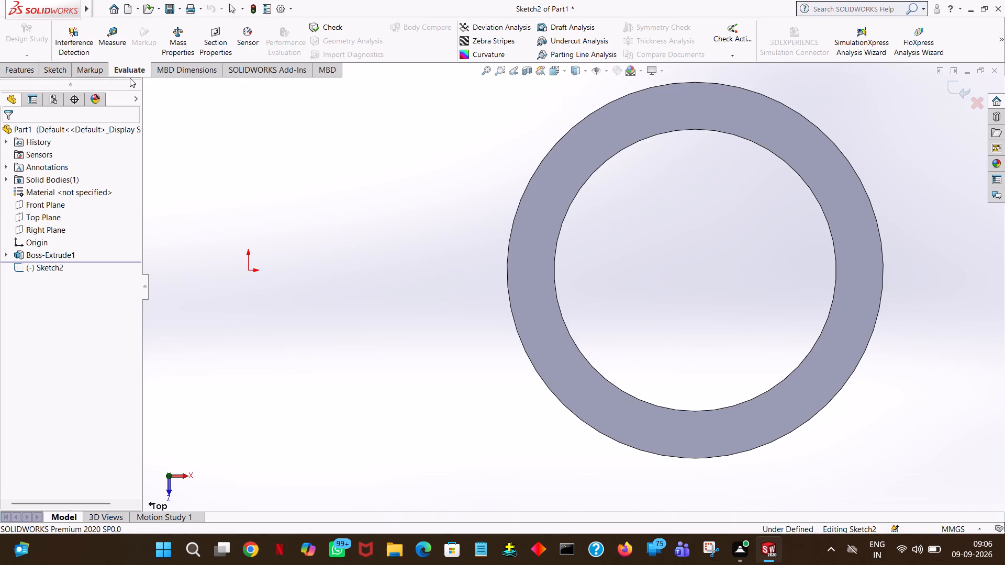
# Sketch a horizontal line from the origin, pointing away from the ring, with its length set to 95/2 mm.
pyautogui.keyDown('ctrl'); pyautogui.scroll(-2, 318, 244); pyautogui.keyUp('ctrl')
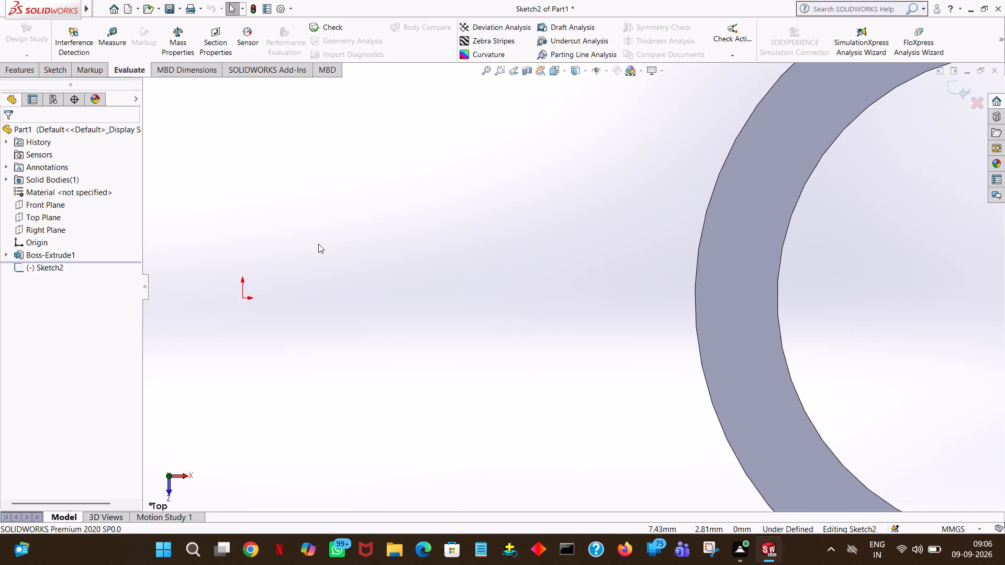
pyautogui.keyDown('ctrl'); pyautogui.scroll(-3, 318, 244); pyautogui.keyUp('ctrl')
pyautogui.keyDown('ctrl'); pyautogui.scroll(9, 318, 244); pyautogui.keyUp('ctrl')
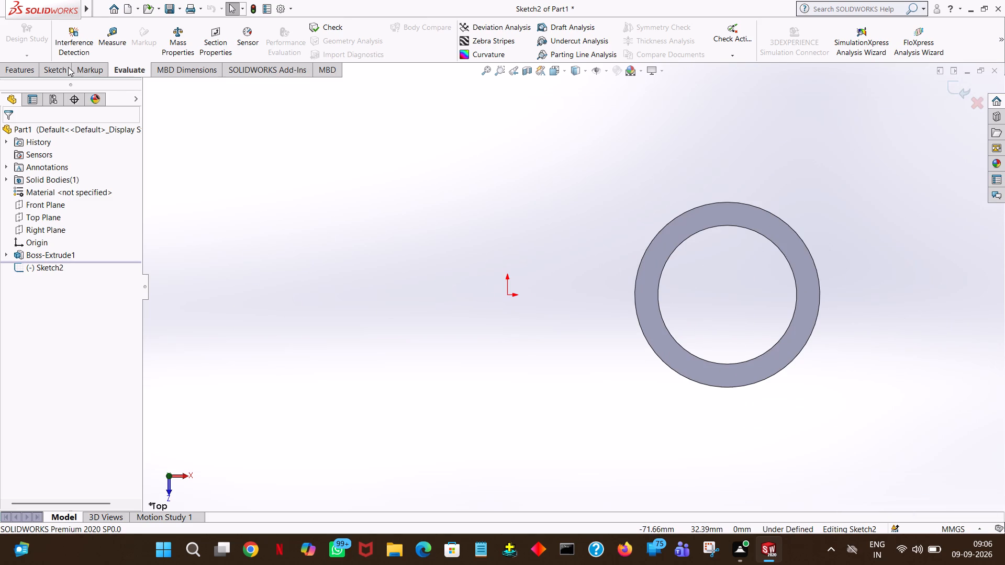
pyautogui.click(52, 72)
pyautogui.click(93, 29)
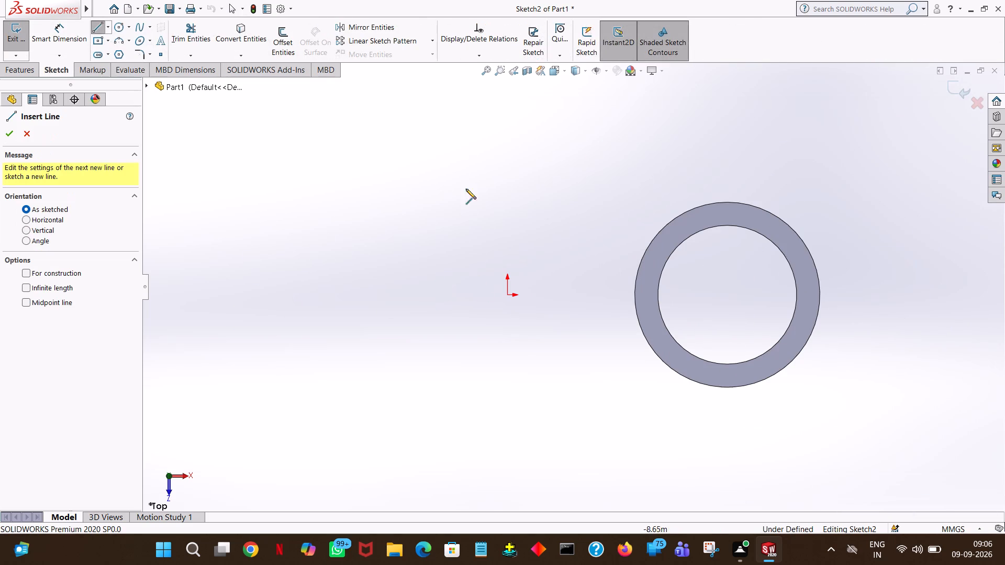
pyautogui.click(507, 294)
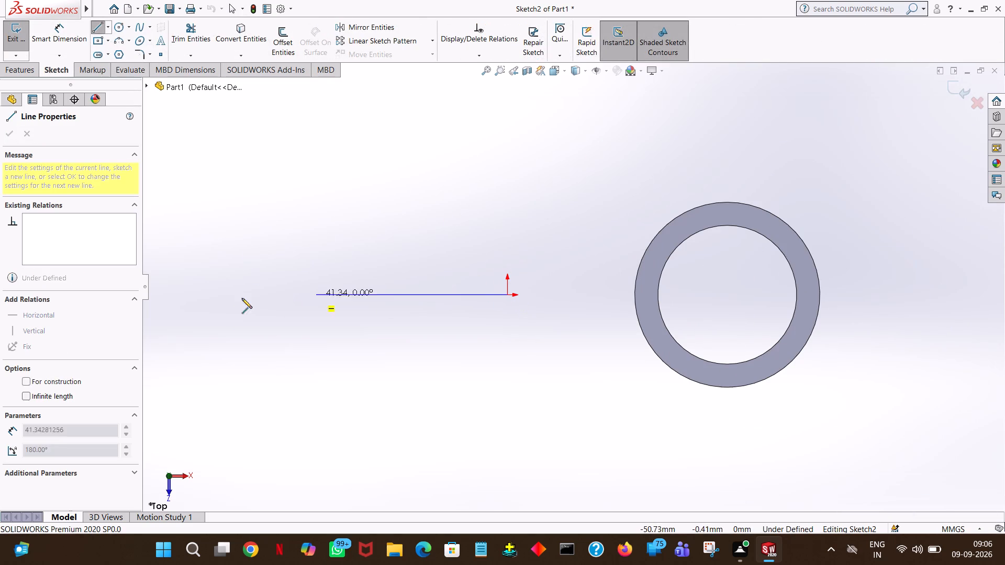
pyautogui.click(297, 297)
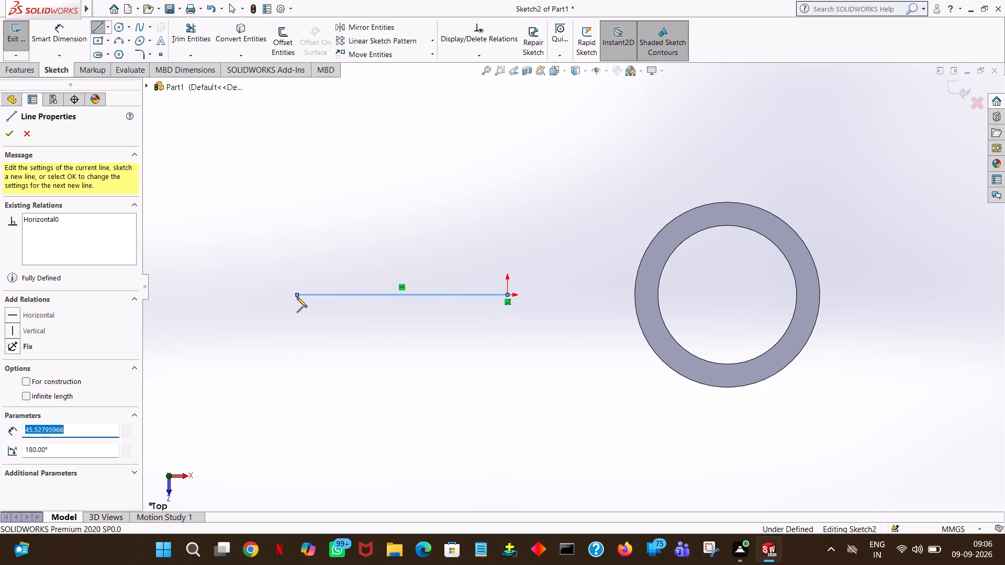
pyautogui.press('9')
pyautogui.press('5')
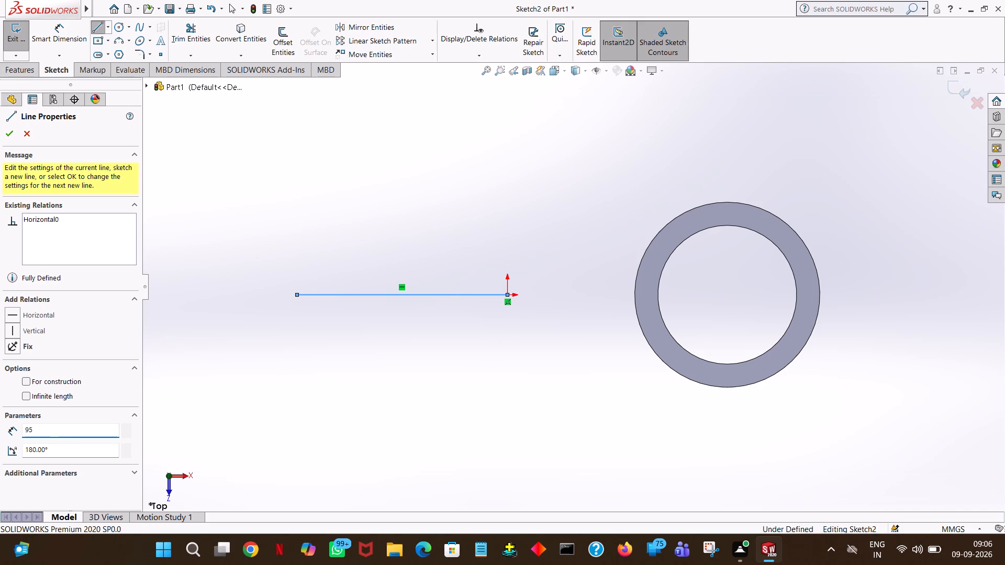
pyautogui.press('/')
pyautogui.press('2')
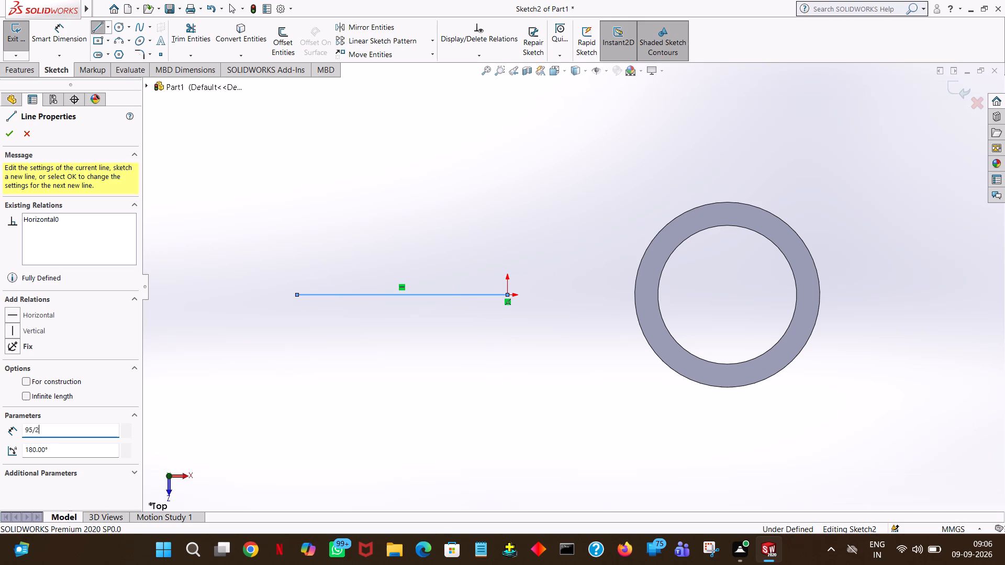
pyautogui.press('Return')
pyautogui.rightClick(297, 297)
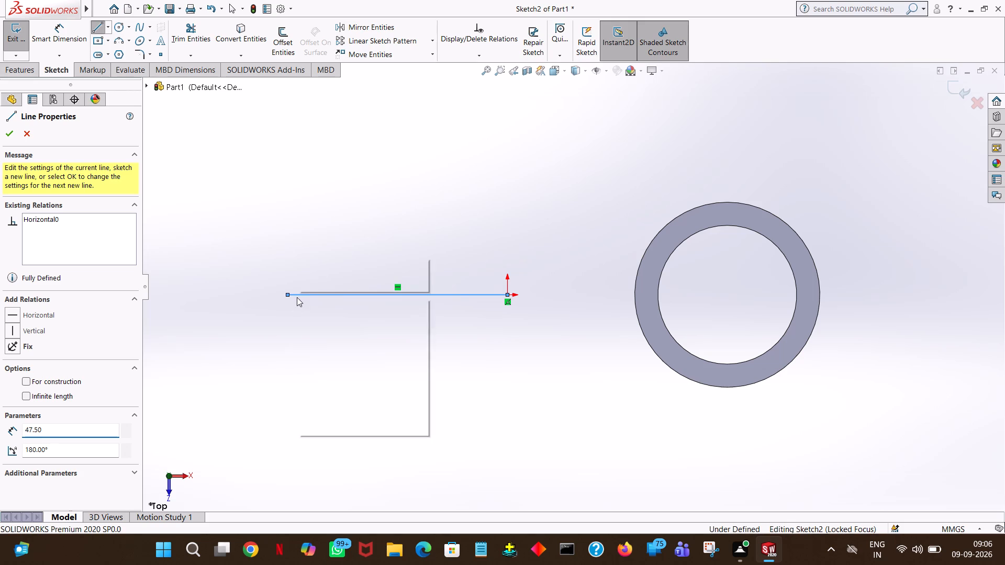
pyautogui.click(316, 303)
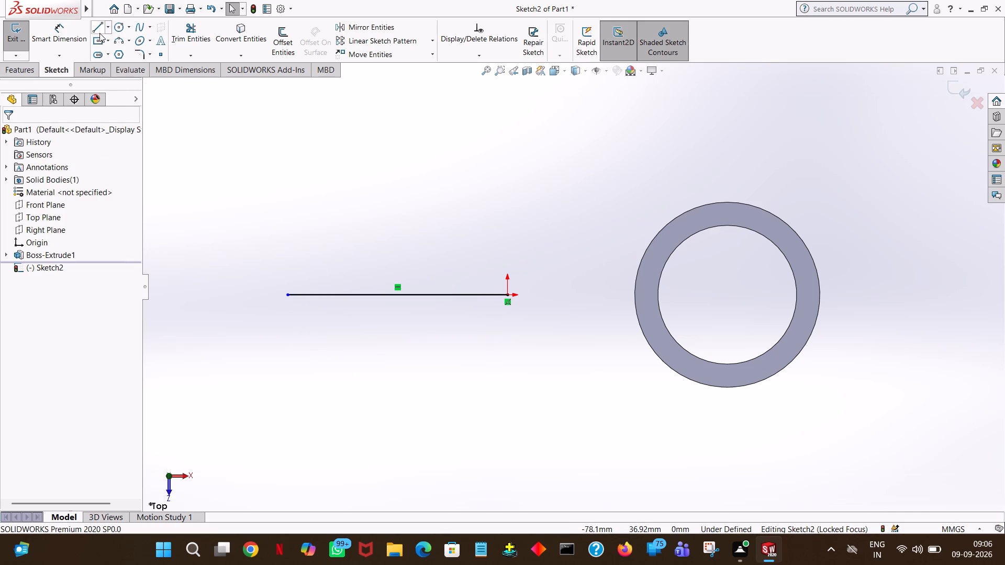
# Sketch two concentric circles centred on the line's free end, with radii of about 10.5 mm and 7.9 mm.
pyautogui.click(119, 28)
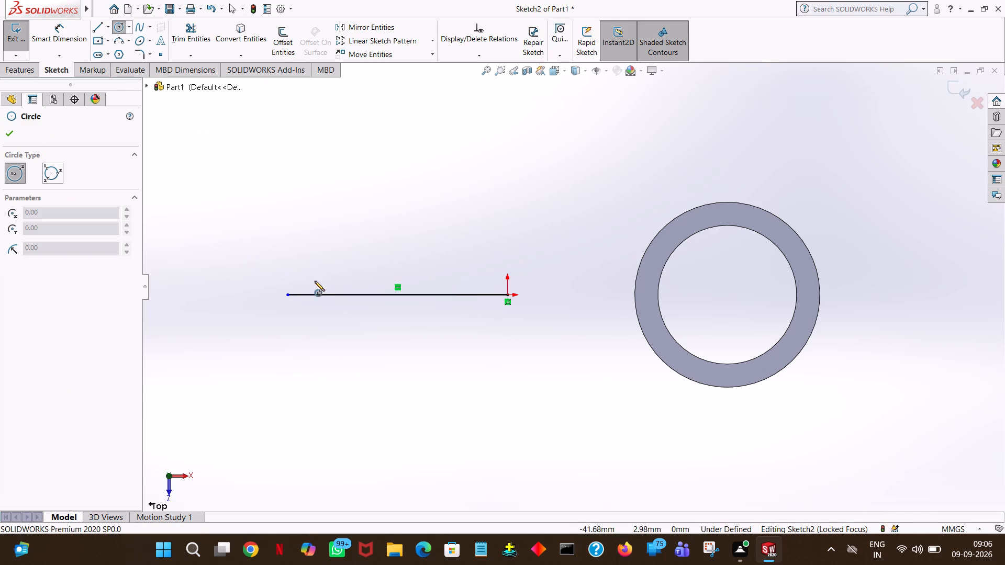
pyautogui.click(289, 297)
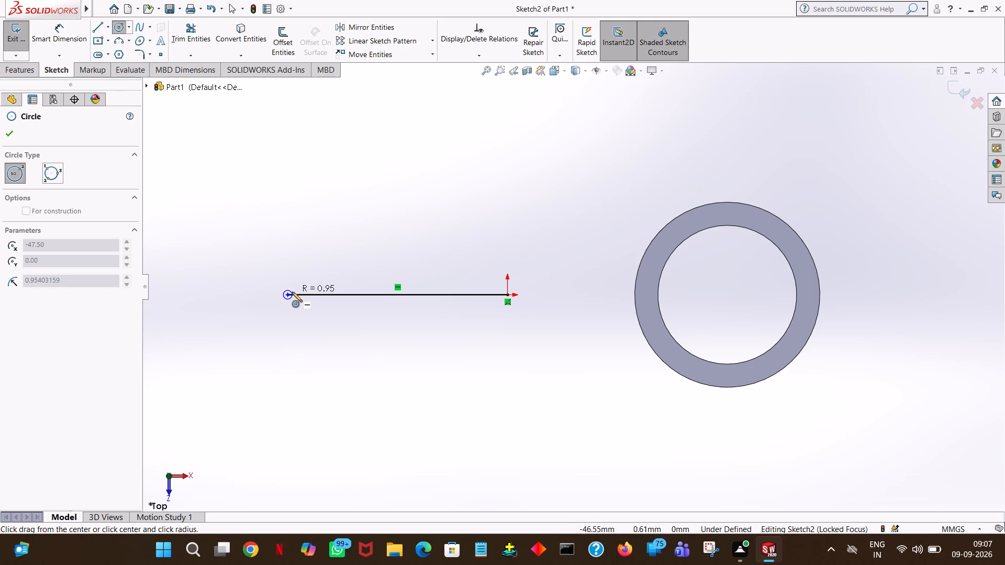
pyautogui.click(305, 250)
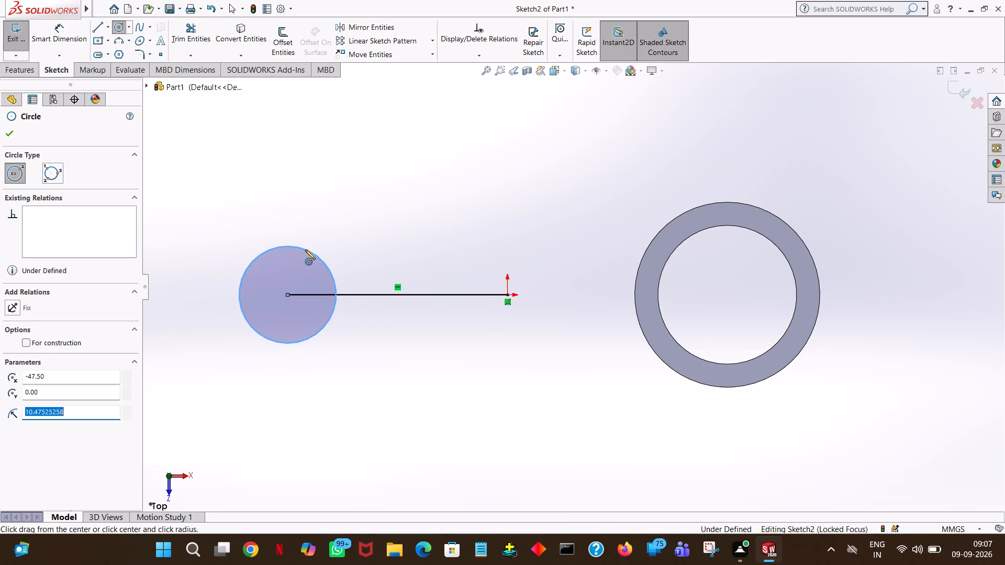
pyautogui.click(287, 295)
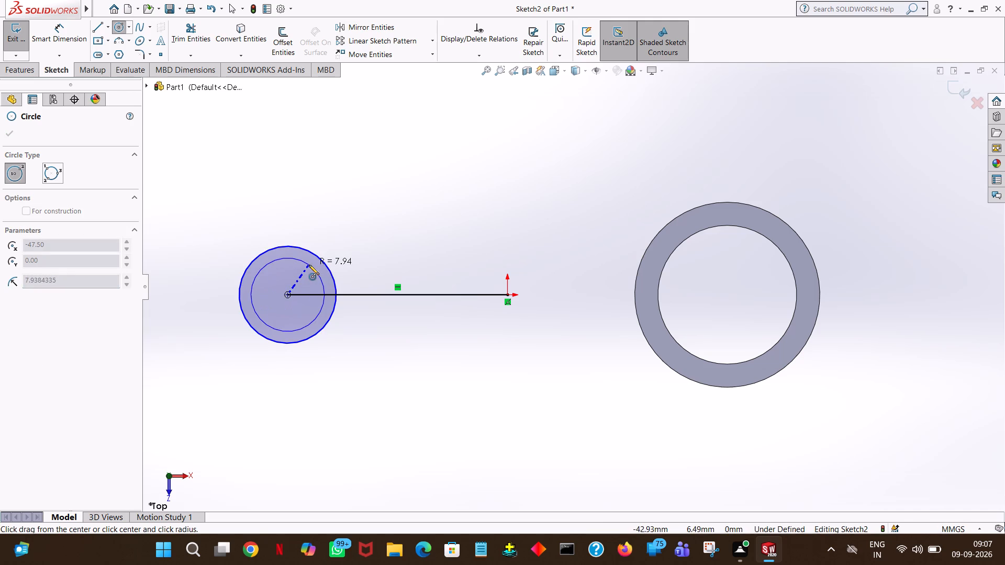
pyautogui.click(309, 265)
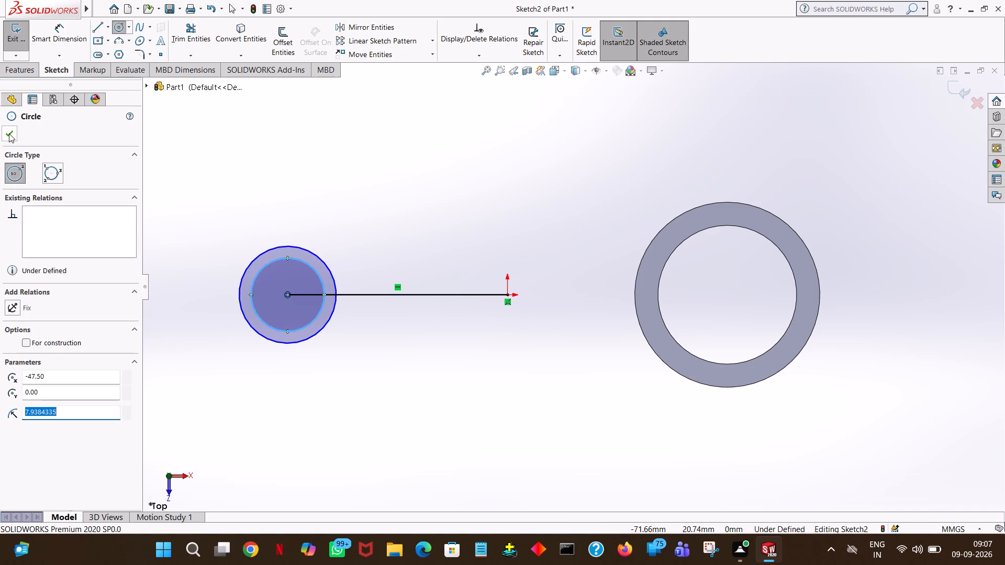
# Finish the circles and dimension the outer circle at the line's free end to an 18.5 mm diameter.
pyautogui.click(9, 133)
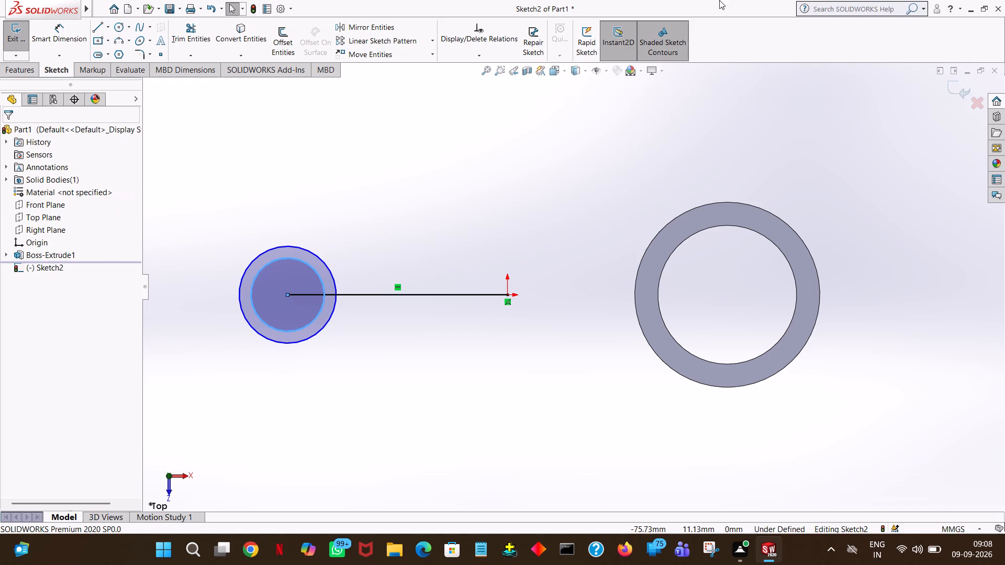
pyautogui.click(423, 131)
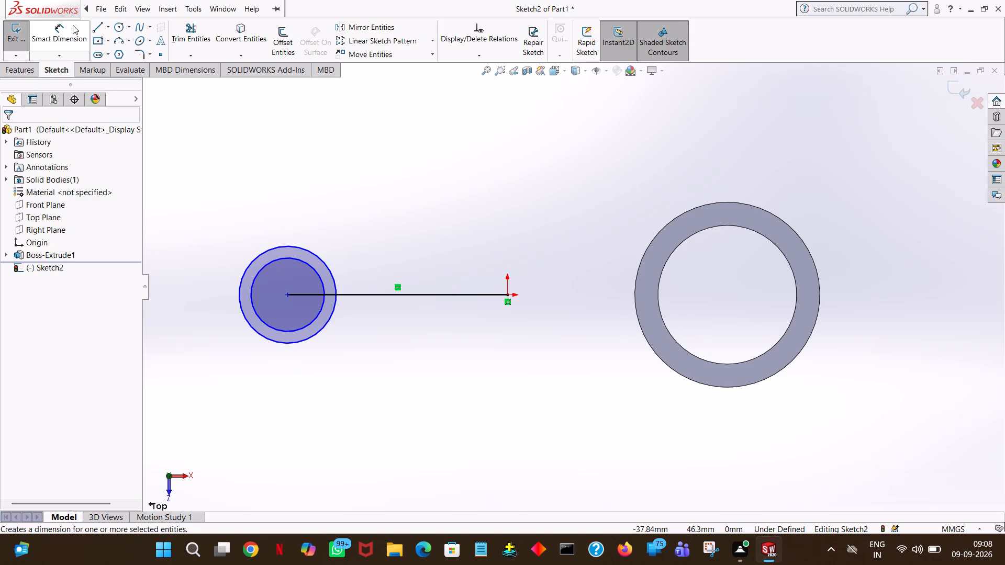
pyautogui.click(74, 24)
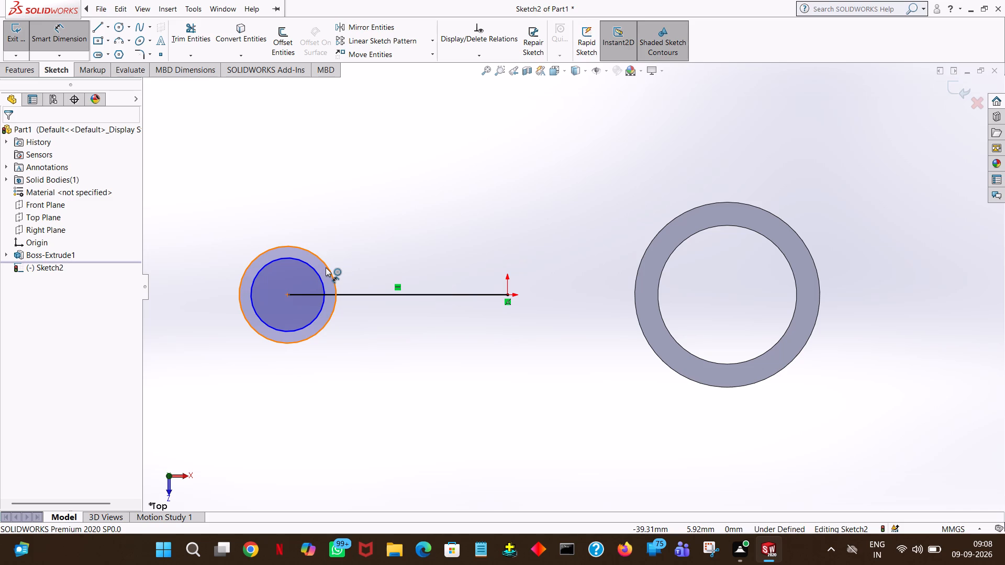
pyautogui.click(326, 267)
pyautogui.click(422, 234)
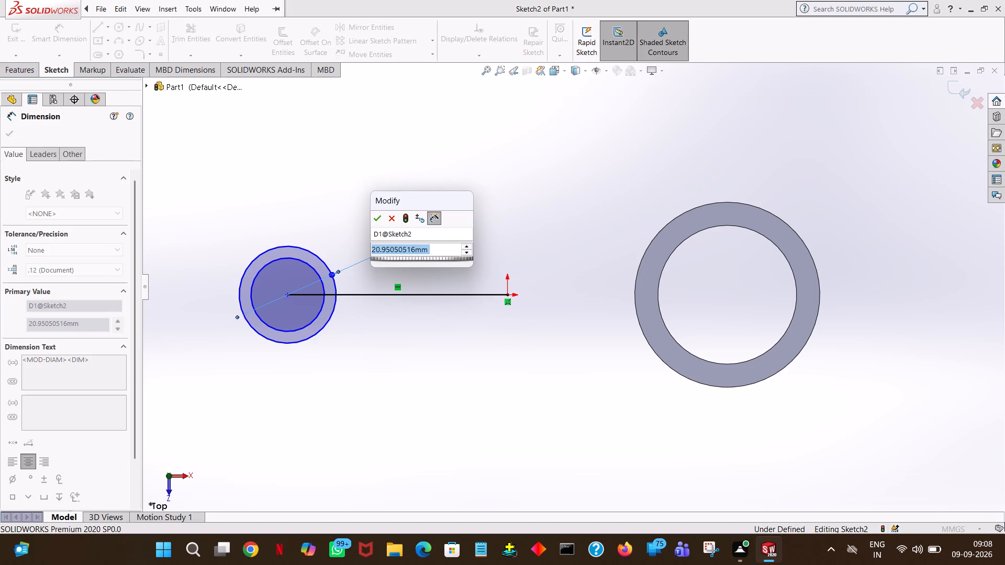
pyautogui.write('18.')
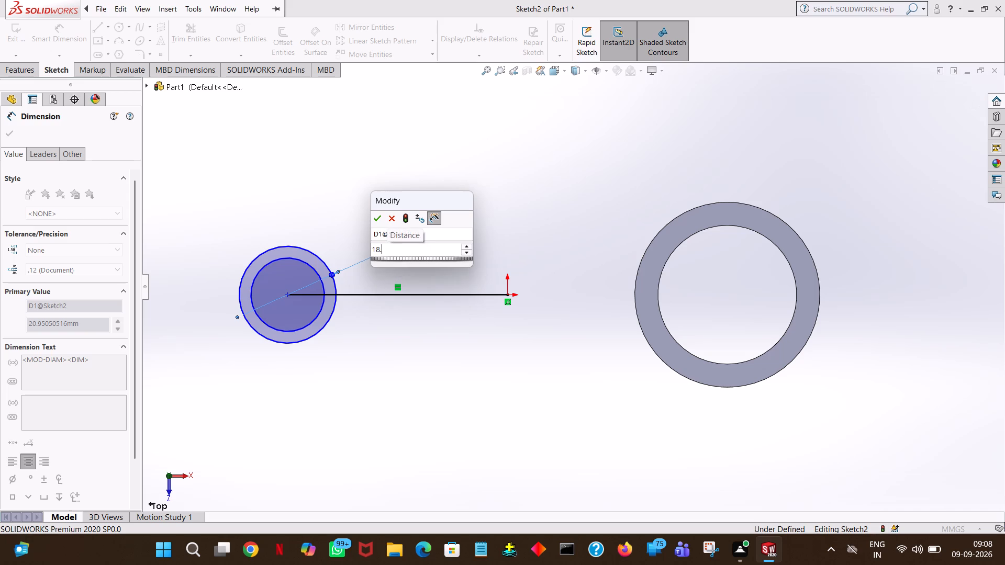
pyautogui.press('5')
pyautogui.press('Return')
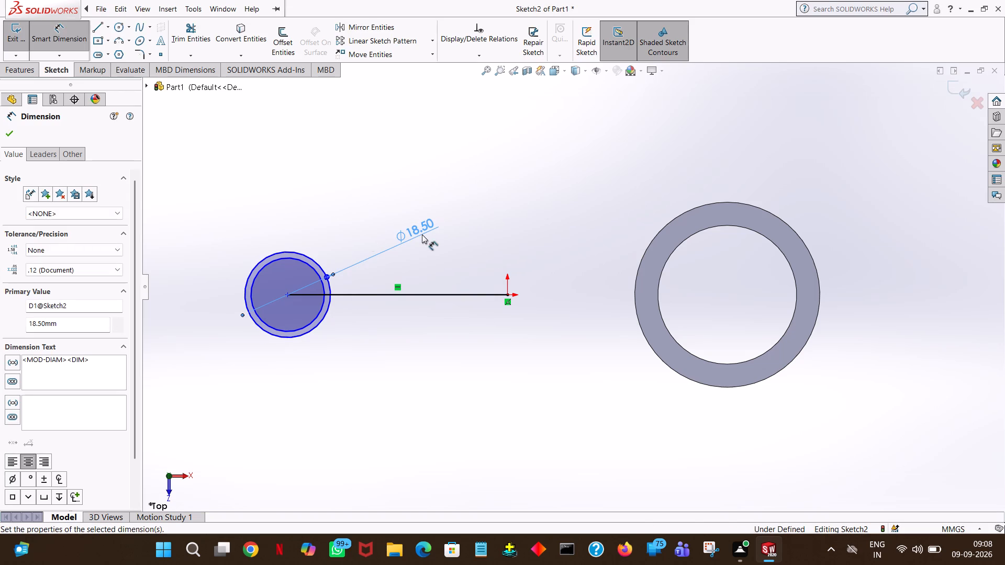
# Dimension the inner concentric circle to a 15.25 mm diameter.
pyautogui.click(314, 266)
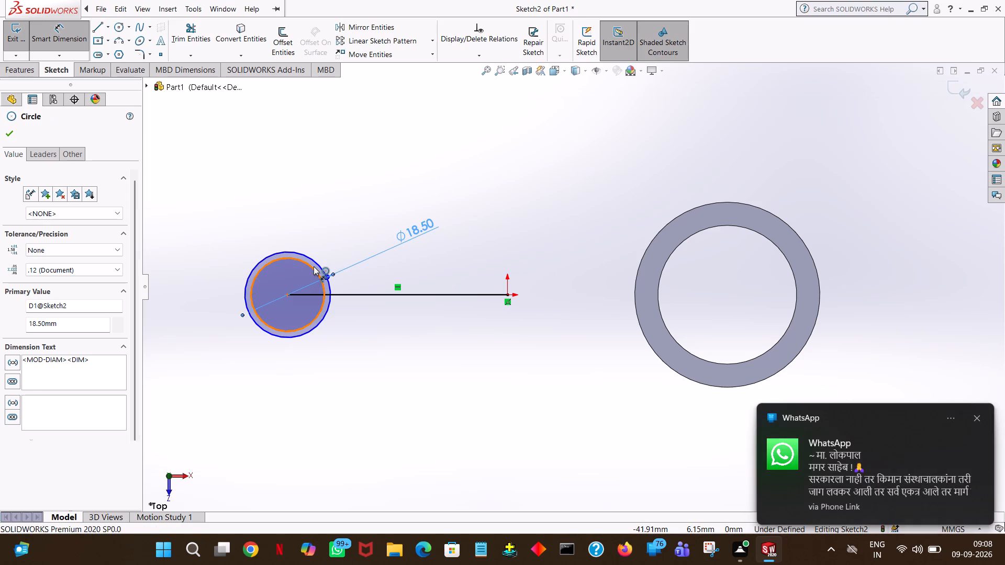
pyautogui.click(356, 229)
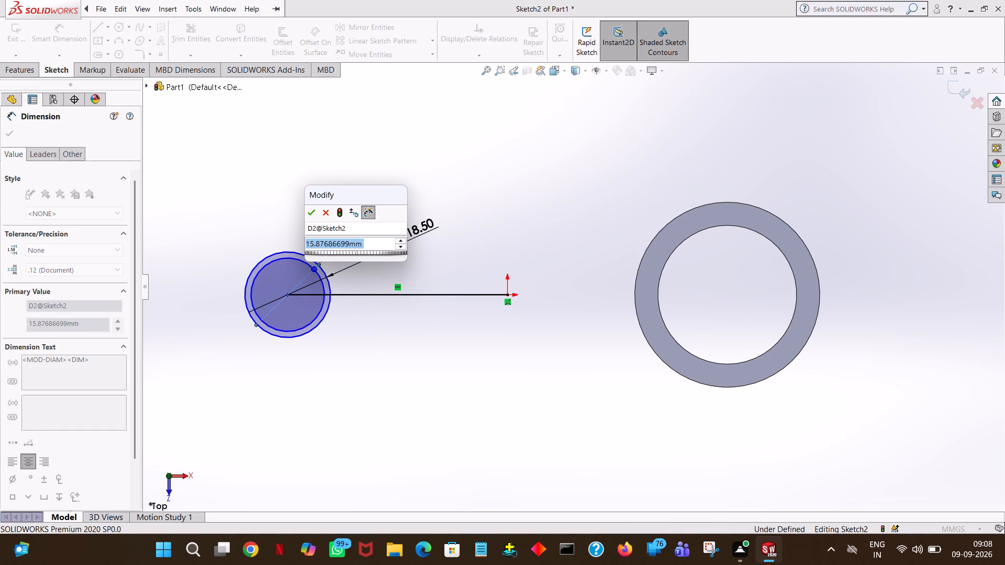
pyautogui.write('15.')
pyautogui.write('25')
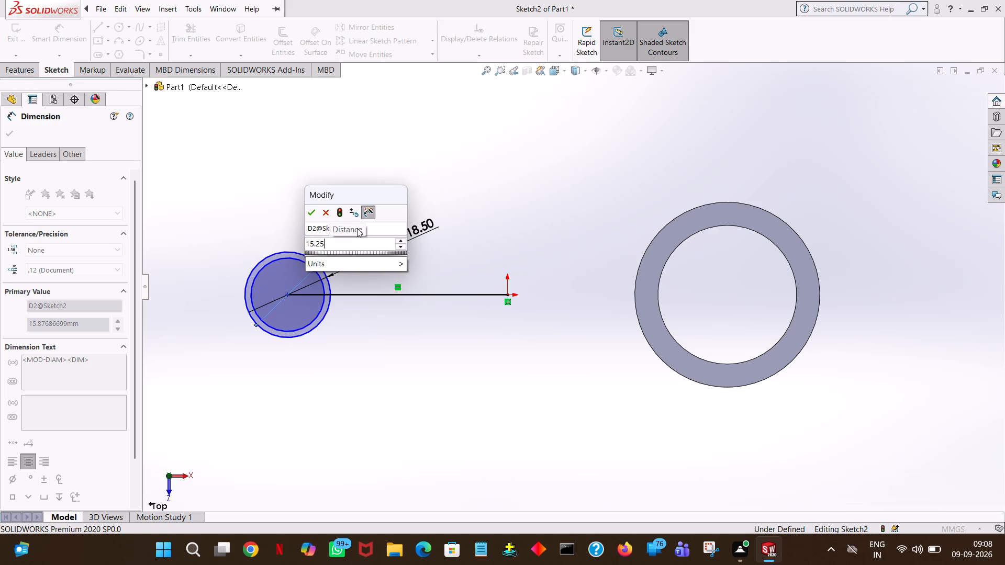
pyautogui.press('Return')
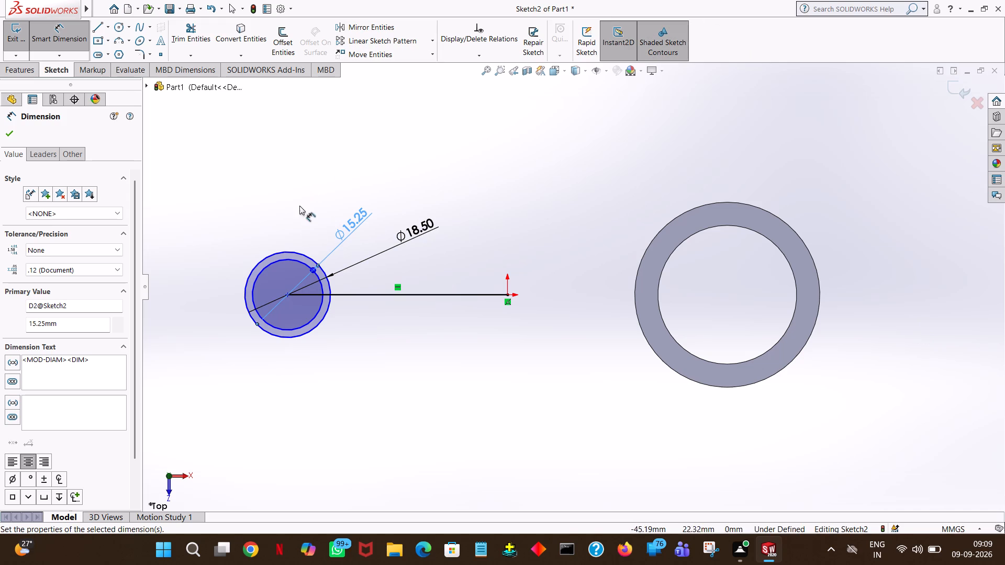
pyautogui.click(452, 129)
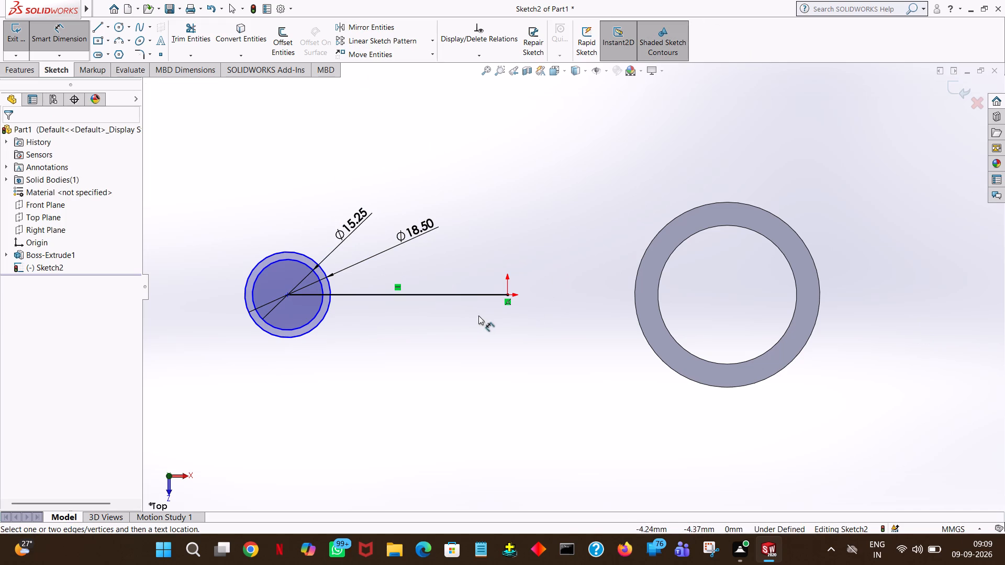
# Add a length dimension to the horizontal line between the origin and the circles' centre.
pyautogui.click(452, 293)
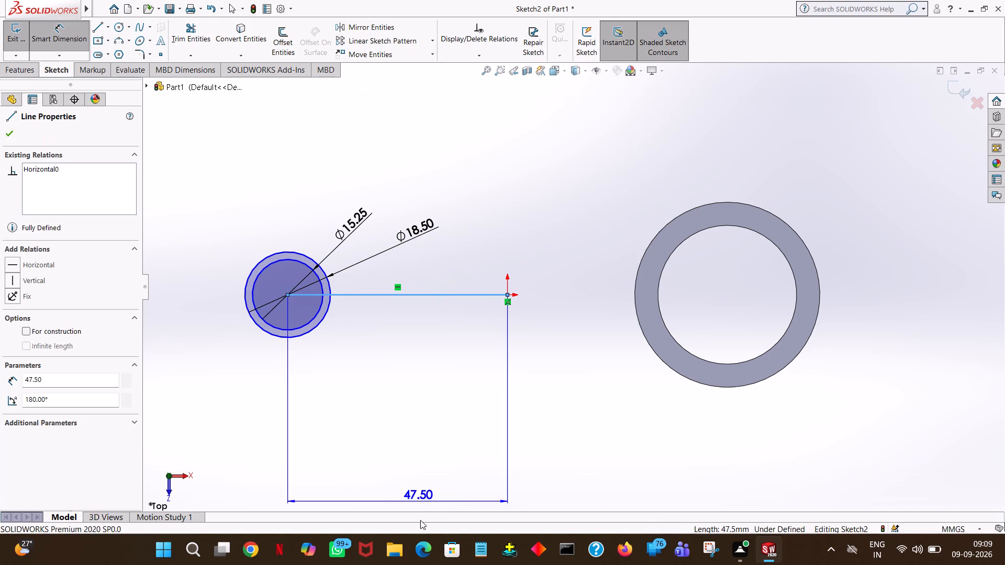
pyautogui.click(442, 374)
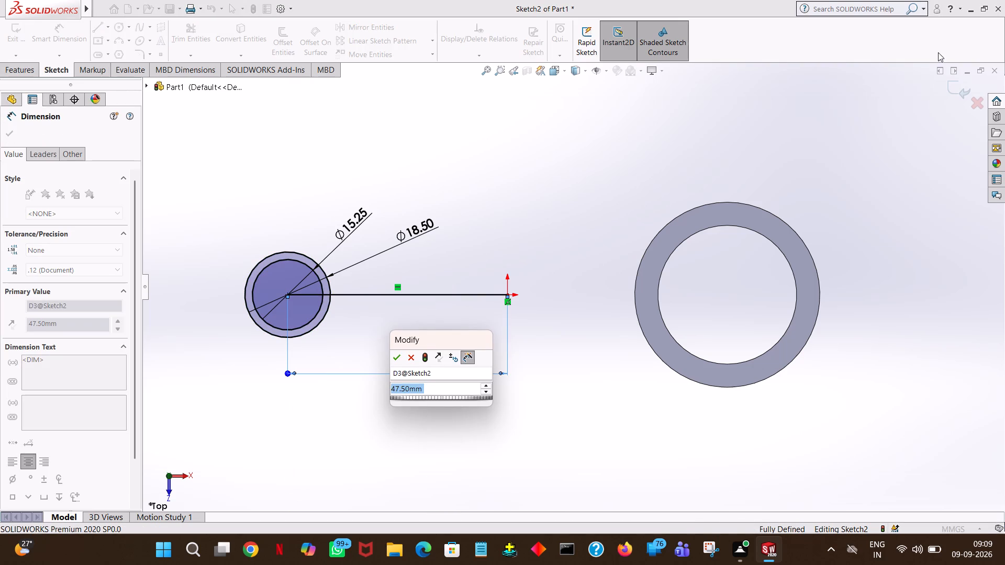
pyautogui.click(395, 363)
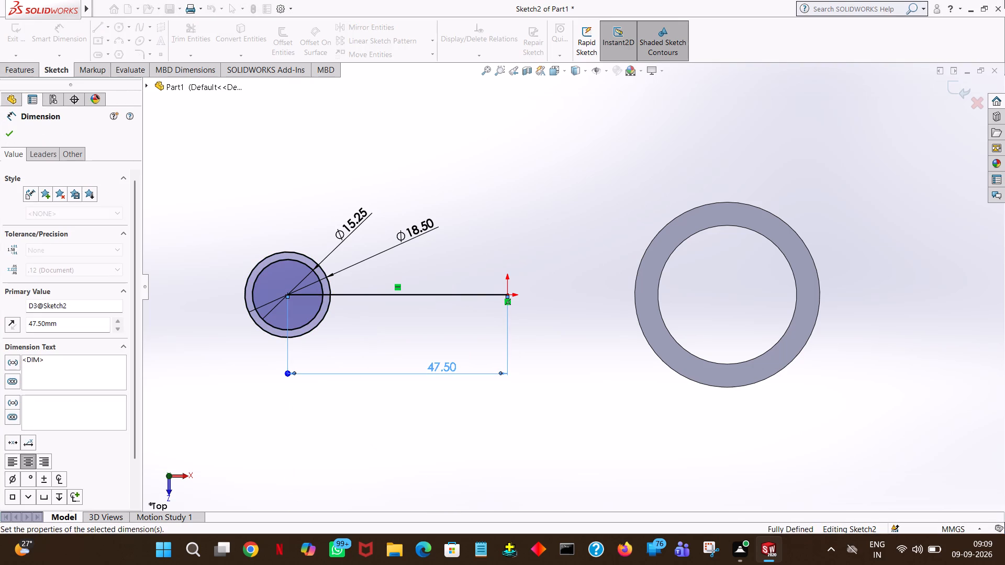
pyautogui.click(418, 122)
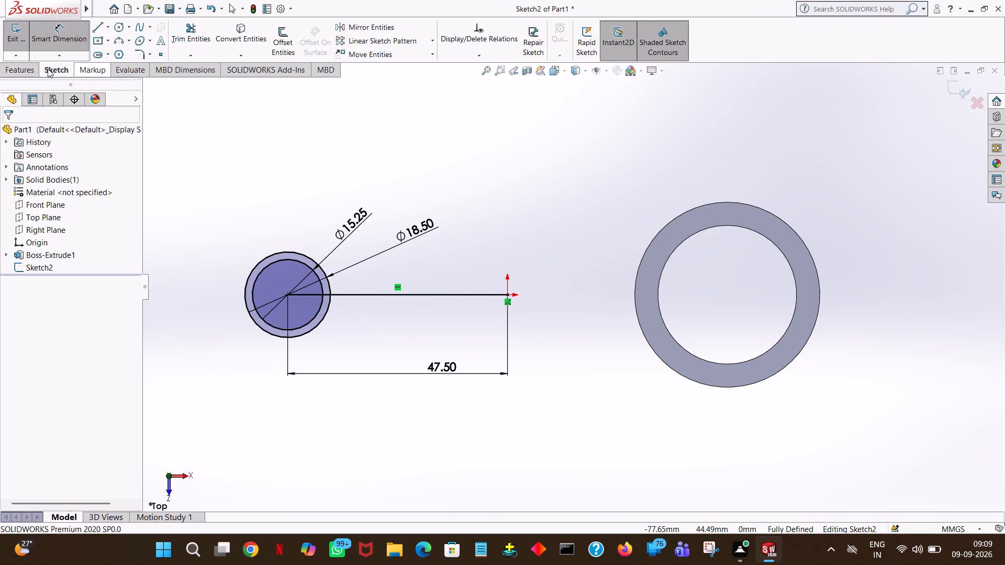
# Extrude the ring region between the 15.25 mm and 18.5 mm circles 14 mm about the mid plane.
pyautogui.click(30, 71)
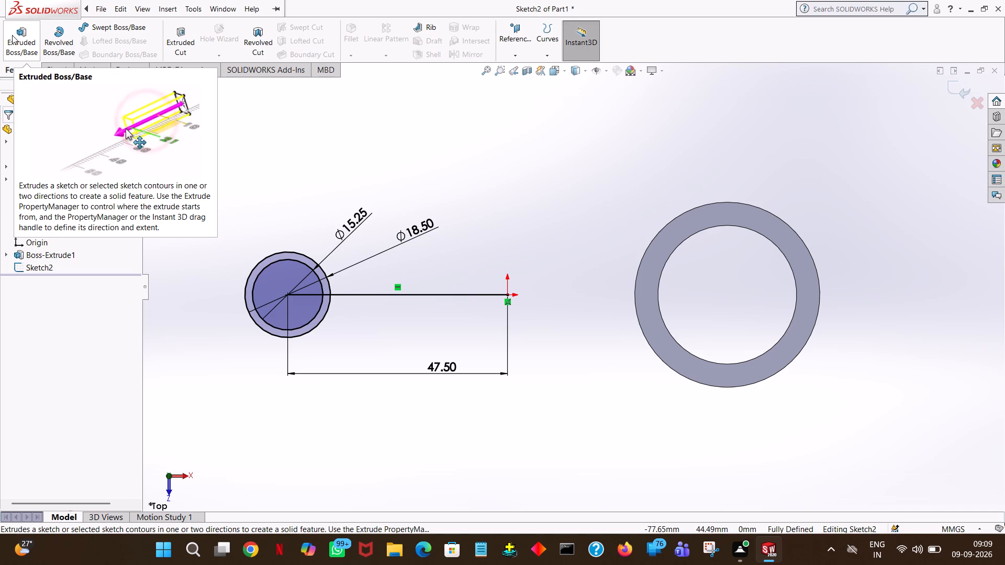
pyautogui.click(12, 35)
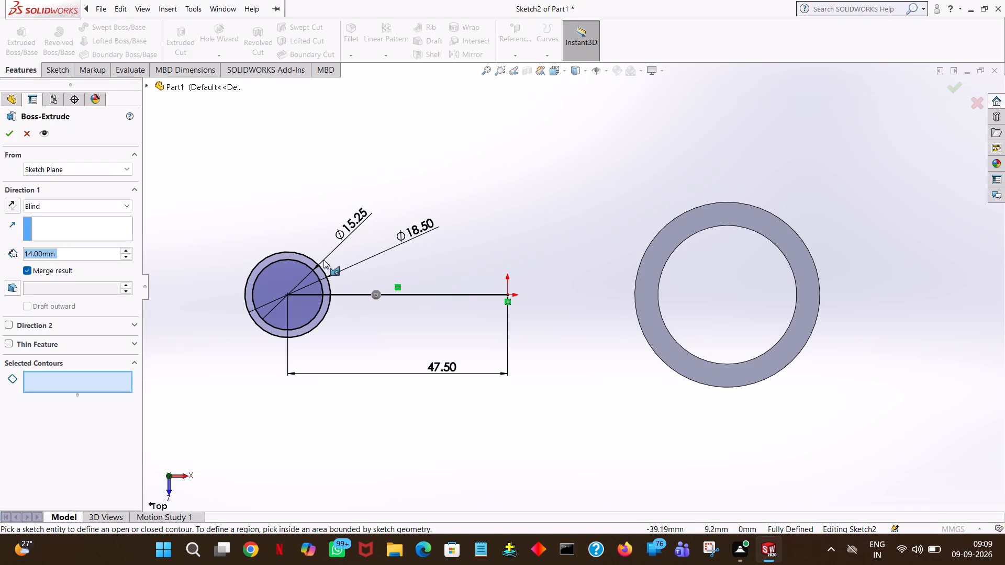
pyautogui.click(319, 272)
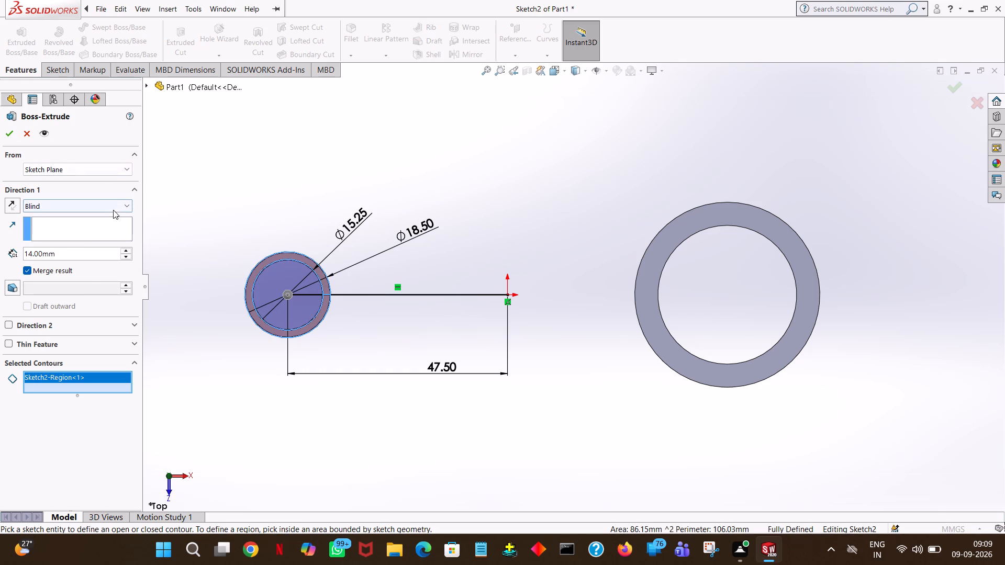
pyautogui.click(114, 207)
pyautogui.click(99, 272)
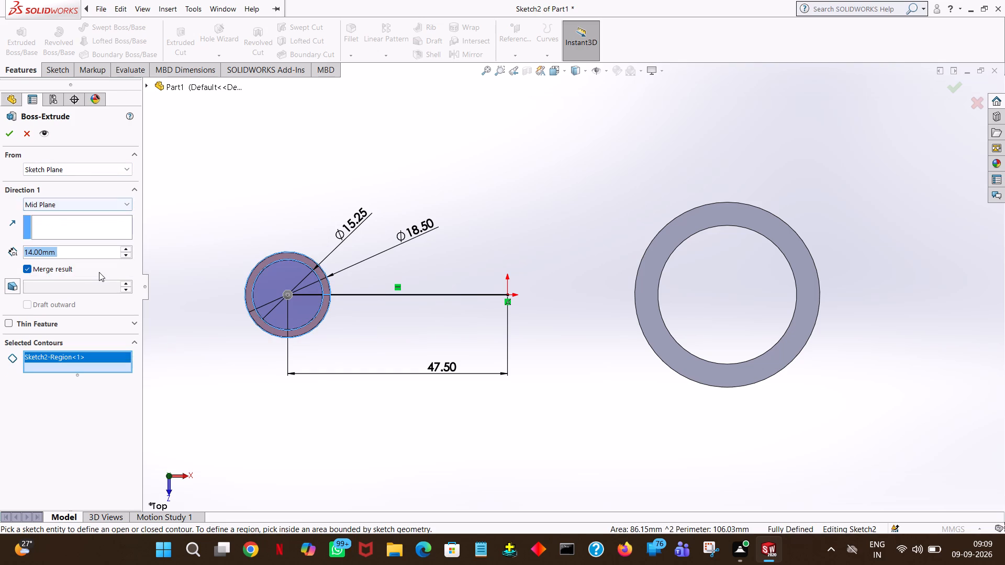
pyautogui.click(16, 139)
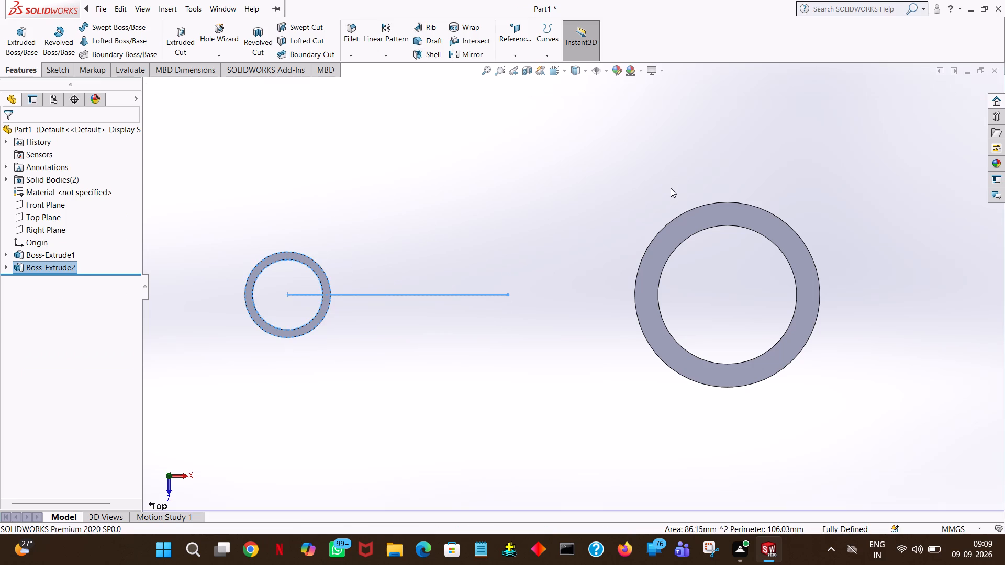
pyautogui.click(671, 188)
# Examine the two extruded rings from above, below and the sides.
pyautogui.moveTo(479, 333); pyautogui.dragTo(493, 268, button='middle')
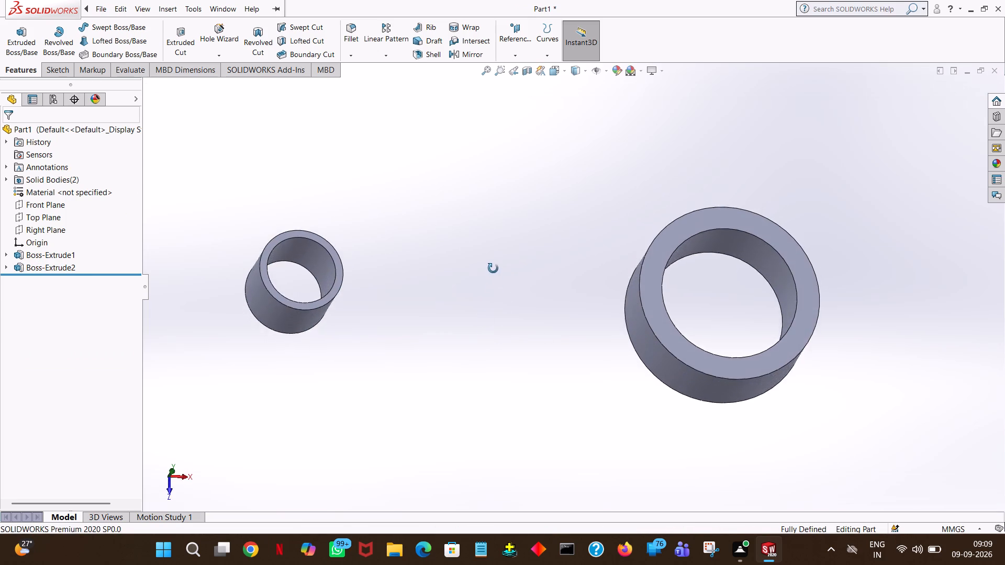
pyautogui.moveTo(493, 268); pyautogui.dragTo(489, 167, button='middle')
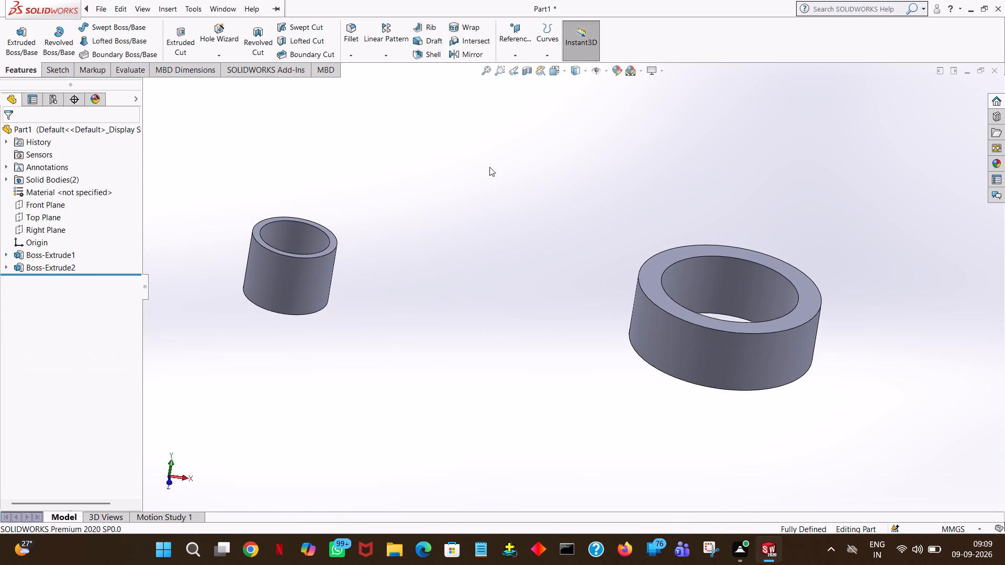
pyautogui.moveTo(489, 167); pyautogui.dragTo(493, 135, button='middle')
pyautogui.moveTo(499, 137); pyautogui.dragTo(581, 185, button='middle')
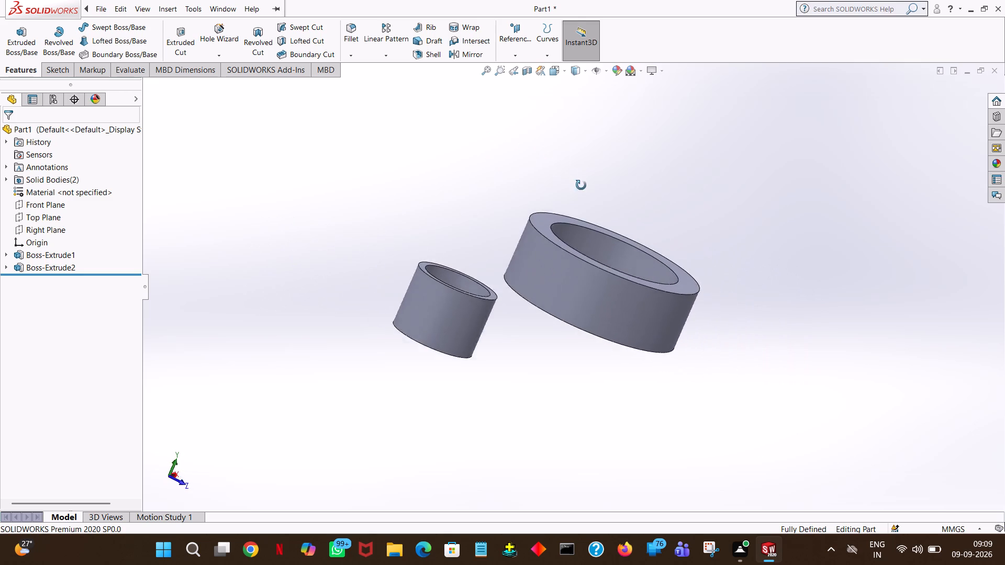
pyautogui.moveTo(581, 185); pyautogui.dragTo(583, 186, button='middle')
pyautogui.moveTo(695, 229); pyautogui.dragTo(820, 278, button='middle')
pyautogui.moveTo(798, 285); pyautogui.dragTo(728, 284, button='middle')
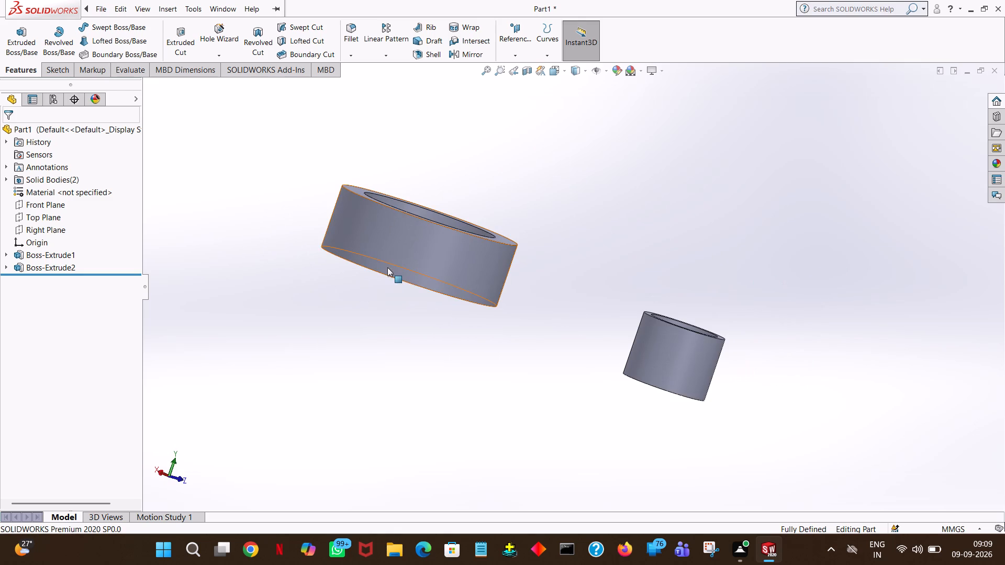
pyautogui.moveTo(562, 346); pyautogui.dragTo(597, 227, button='middle')
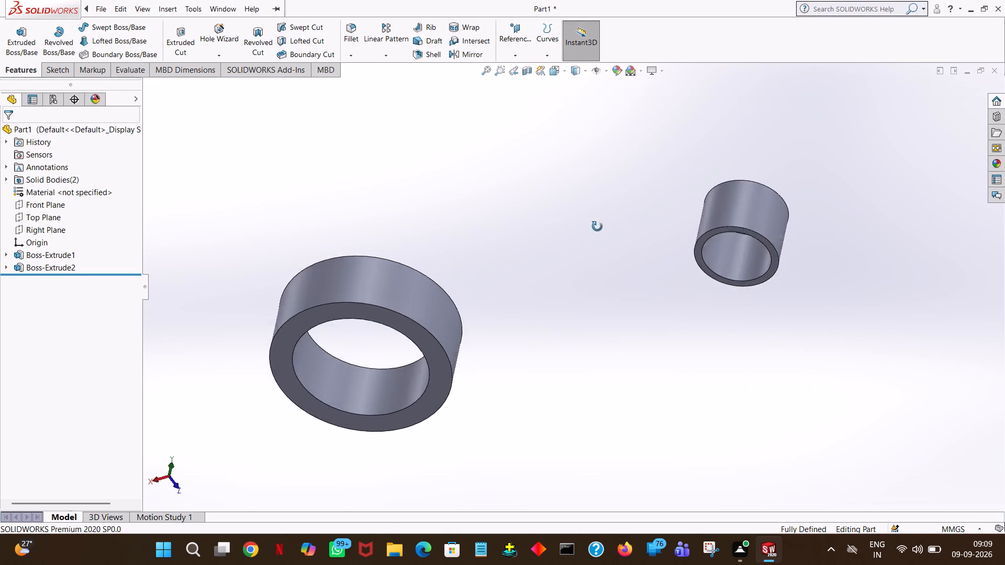
pyautogui.moveTo(597, 227); pyautogui.dragTo(701, 167, button='middle')
pyautogui.moveTo(734, 226); pyautogui.dragTo(822, 291, button='middle')
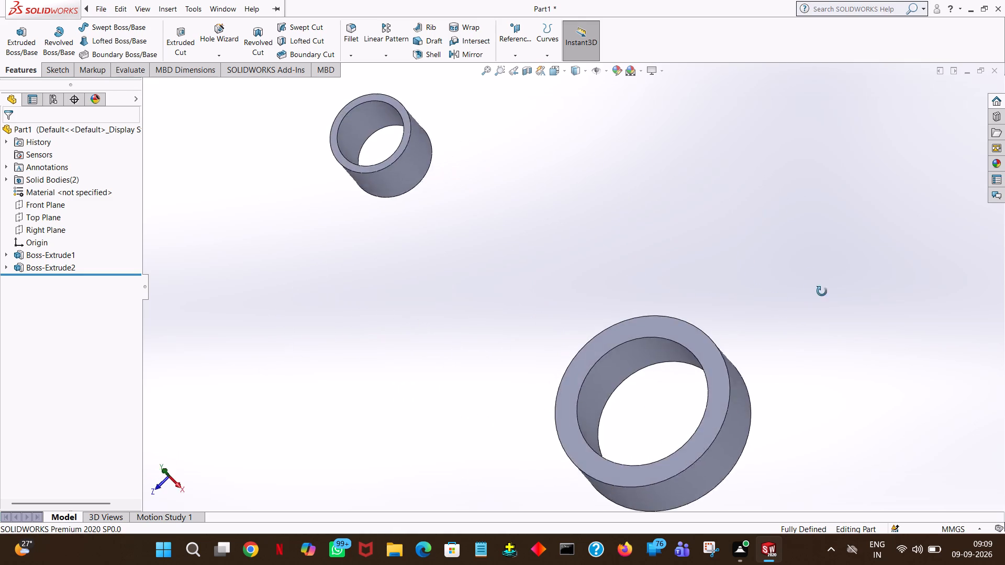
pyautogui.moveTo(822, 291); pyautogui.dragTo(885, 253, button='middle')
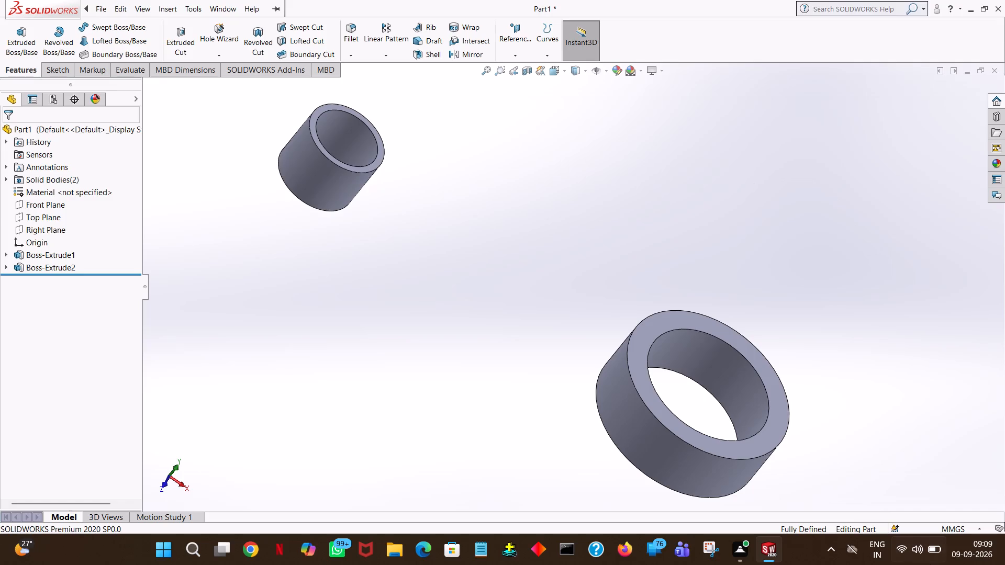
pyautogui.moveTo(866, 472); pyautogui.dragTo(820, 405, button='middle')
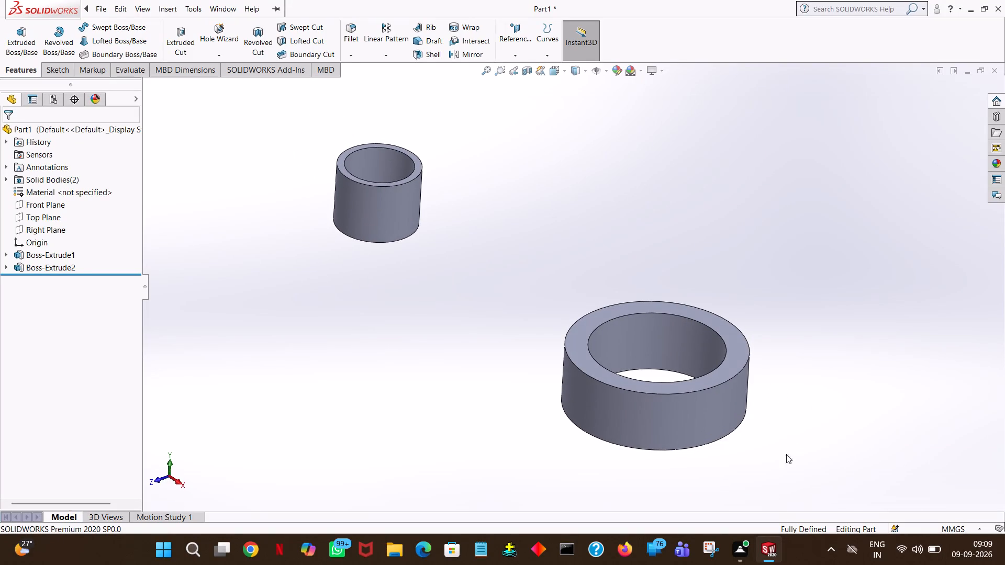
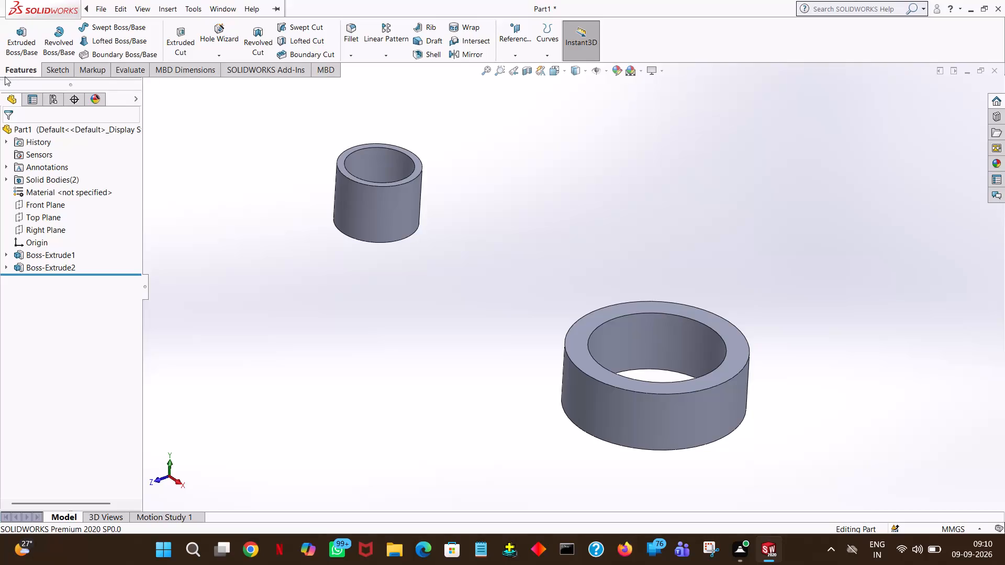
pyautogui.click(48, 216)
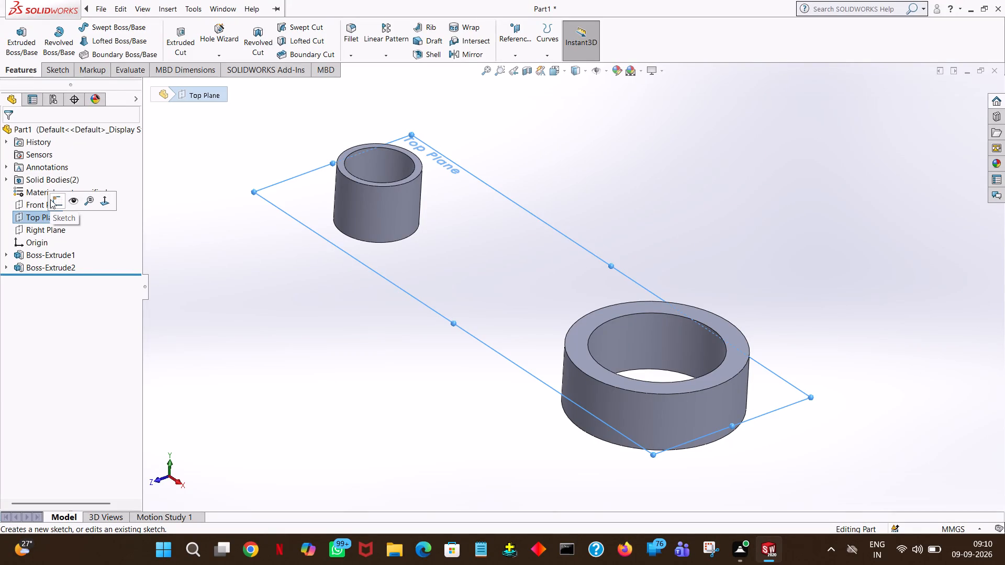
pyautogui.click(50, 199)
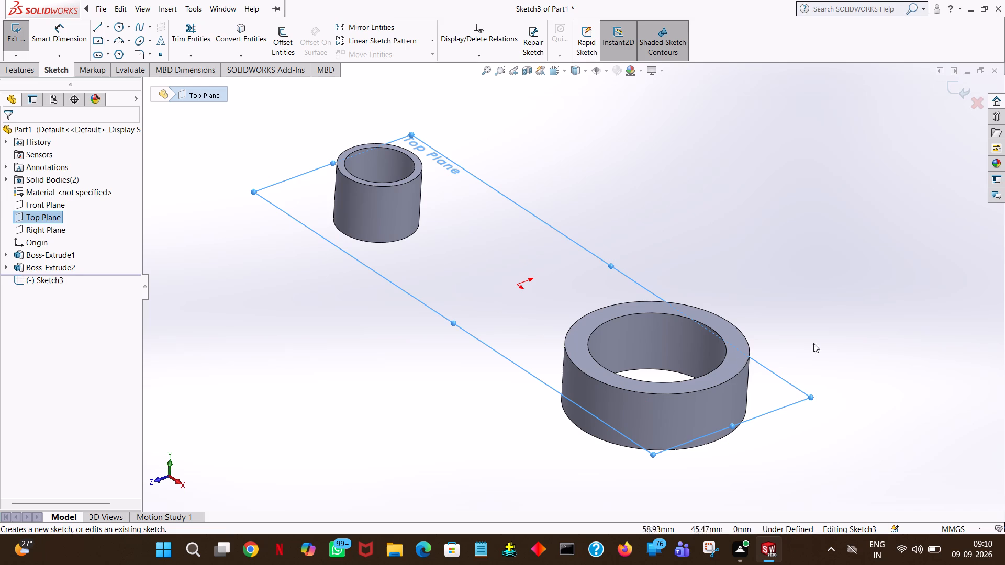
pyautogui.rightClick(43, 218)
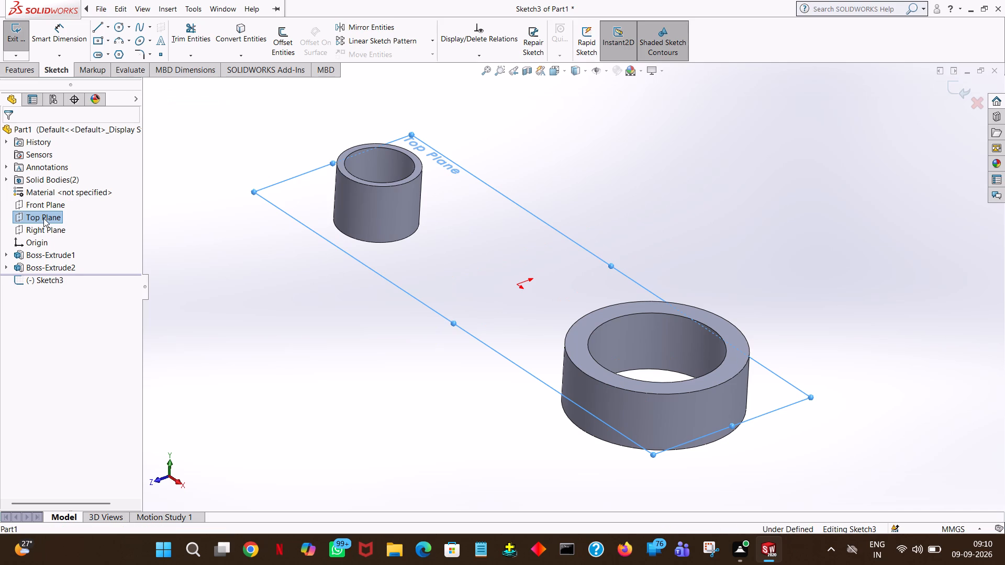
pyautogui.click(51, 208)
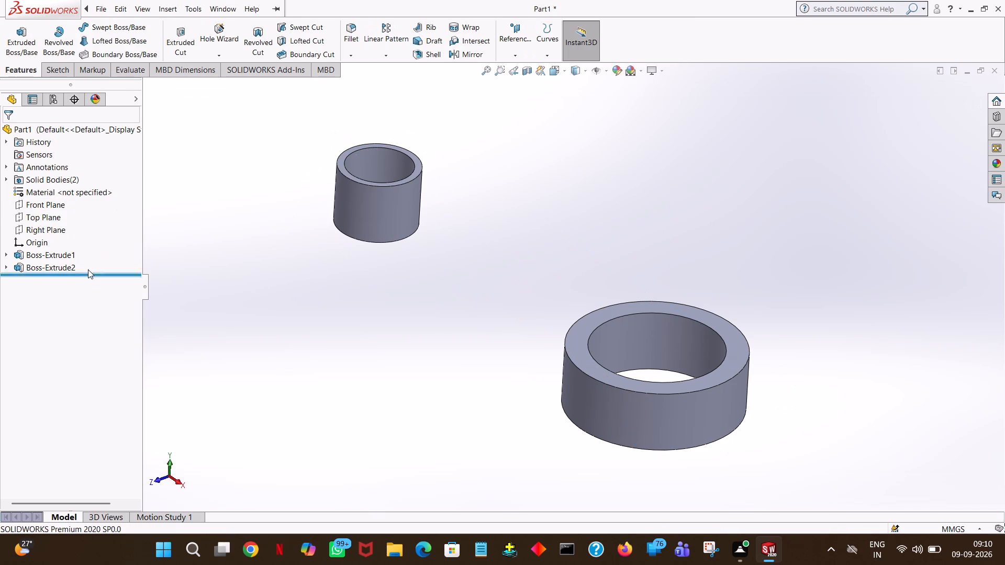
# On a new Top Plane sketch, draw a horizontal line about 27 mm long from the origin to the large ring's outer edge.
pyautogui.click(52, 208)
pyautogui.click(46, 216)
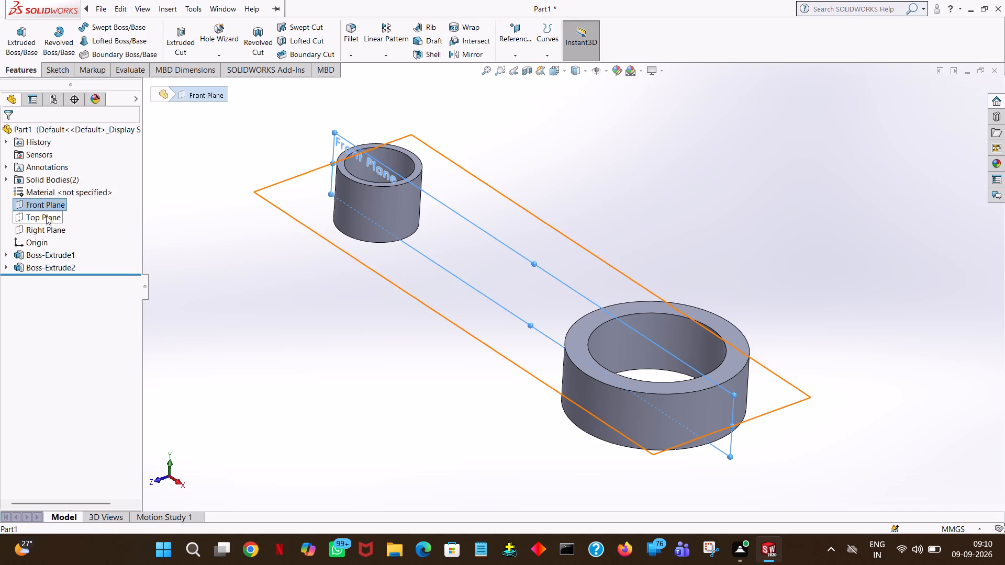
pyautogui.rightClick(46, 216)
pyautogui.click(52, 195)
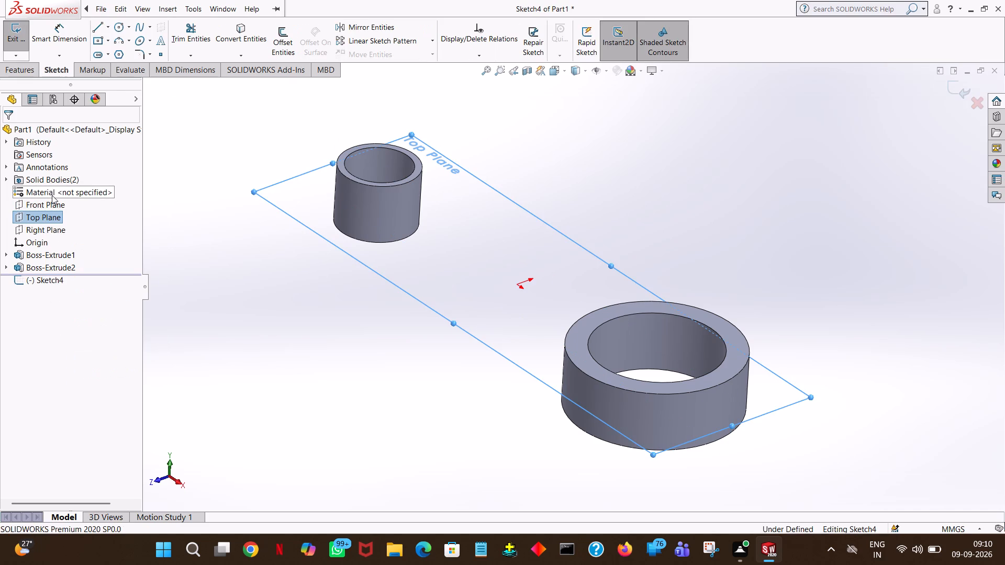
pyautogui.press('v')
pyautogui.press('space')
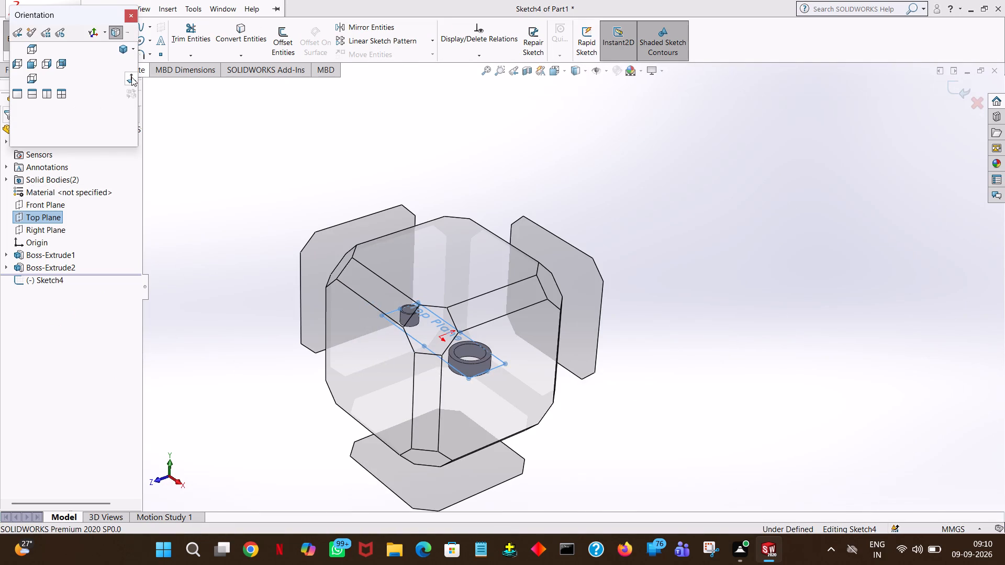
pyautogui.click(131, 77)
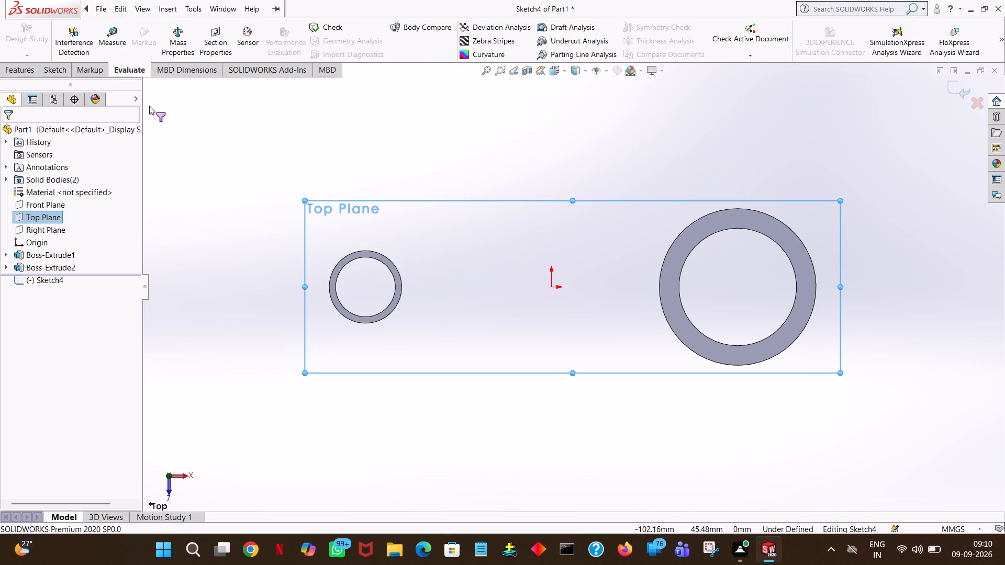
pyautogui.click(58, 69)
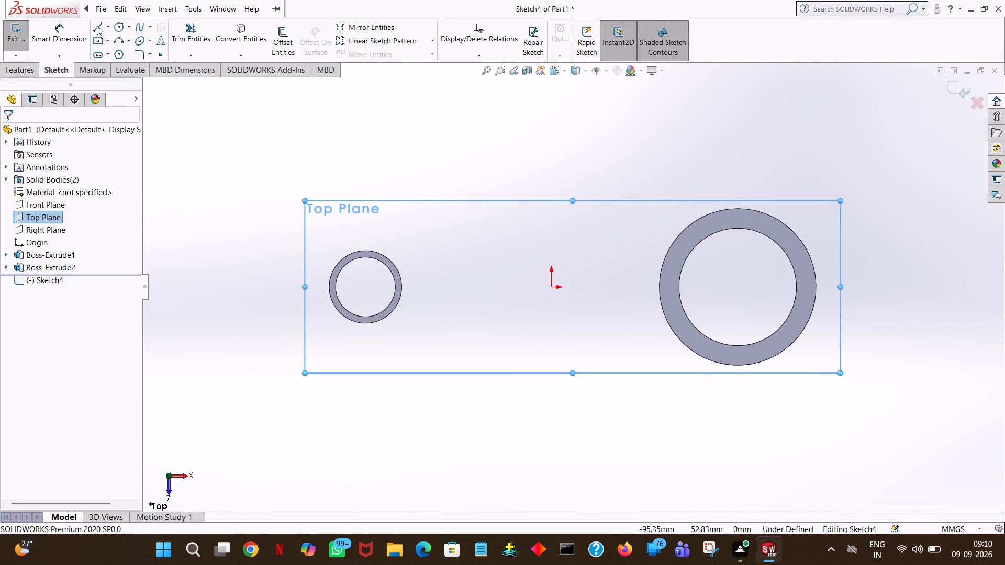
pyautogui.click(96, 29)
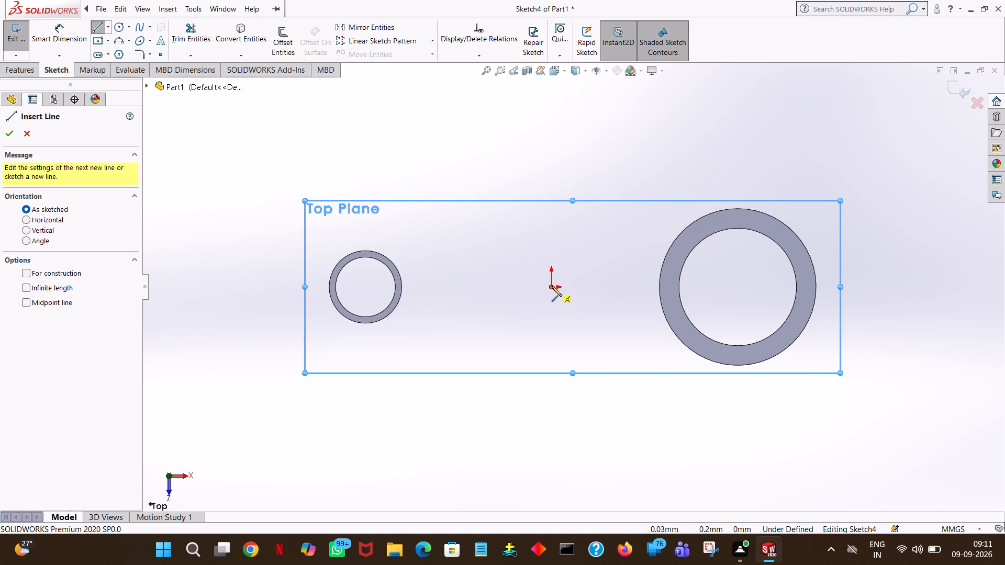
pyautogui.click(552, 286)
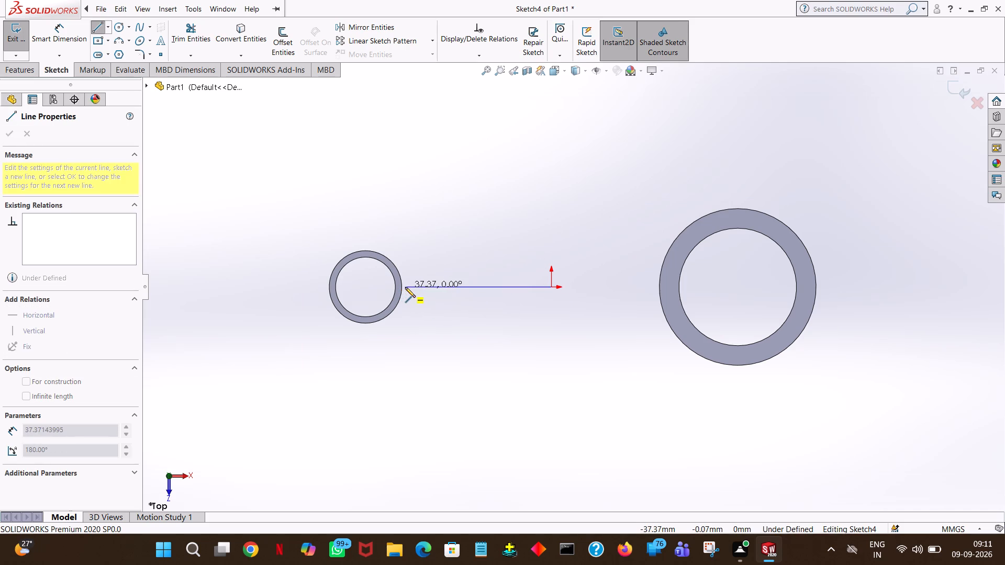
pyautogui.click(658, 287)
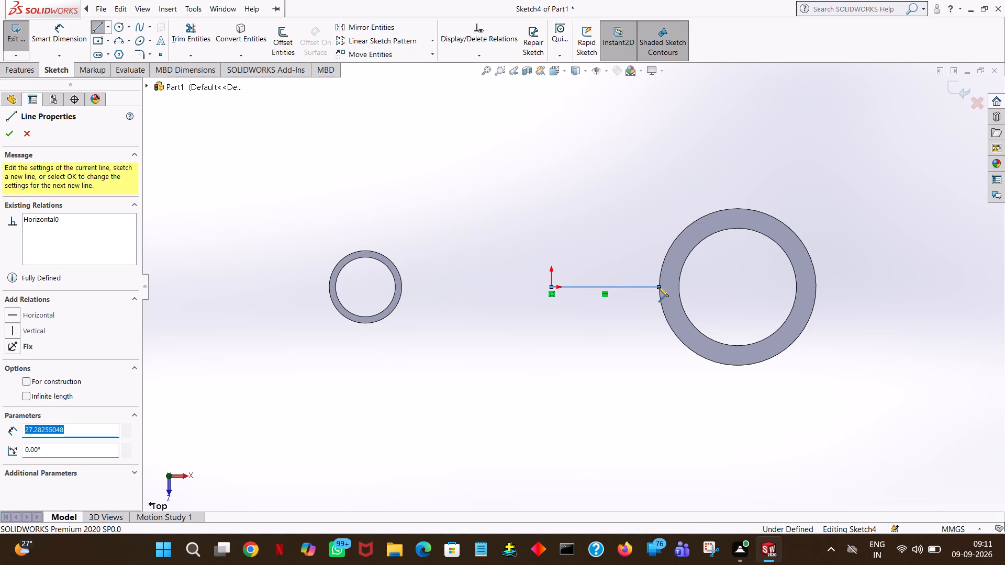
pyautogui.rightClick(658, 287)
pyautogui.click(676, 292)
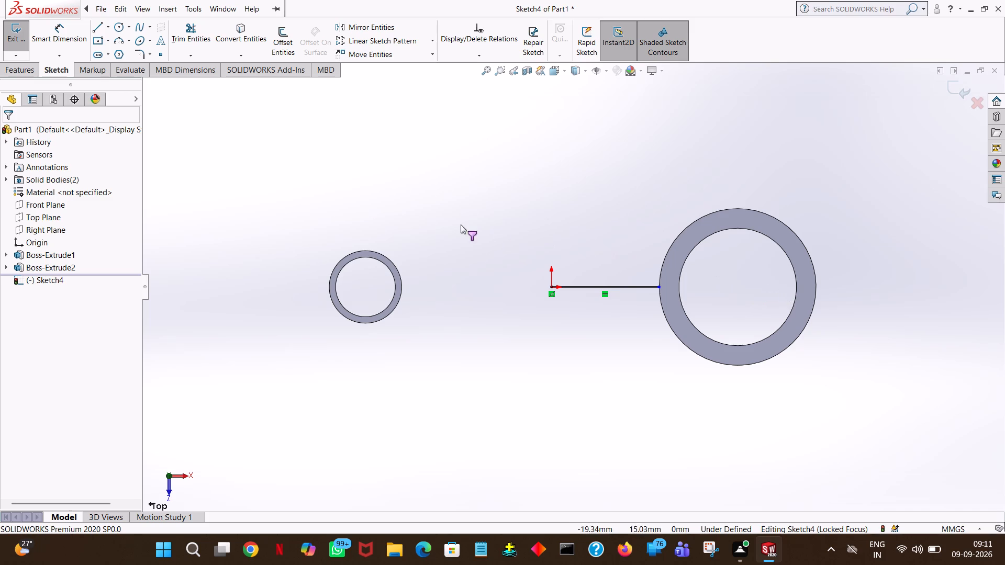
# Draw a horizontal line about 38 mm long from the origin to the small ring's outer edge.
pyautogui.click(95, 28)
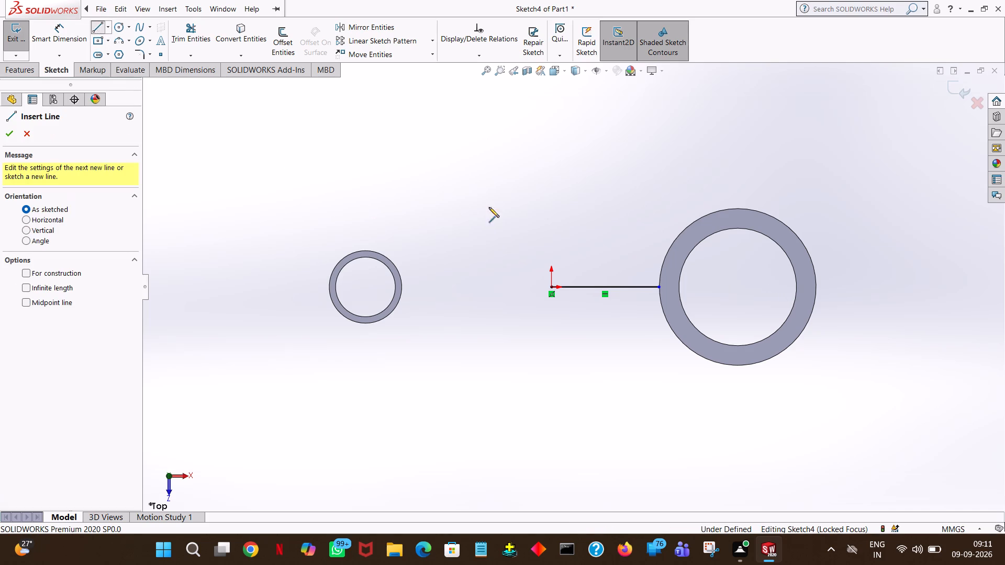
pyautogui.click(550, 288)
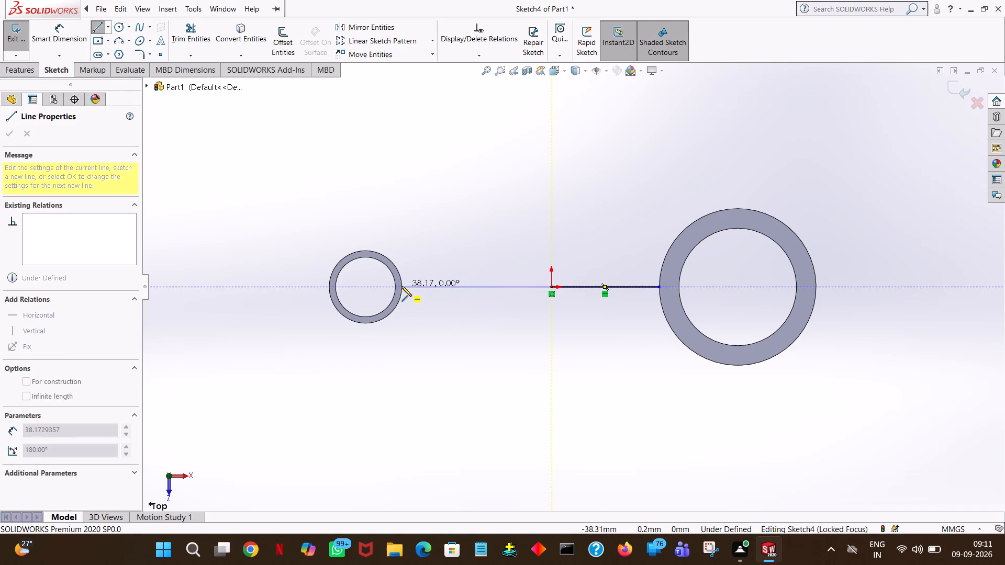
pyautogui.click(401, 286)
pyautogui.rightClick(401, 286)
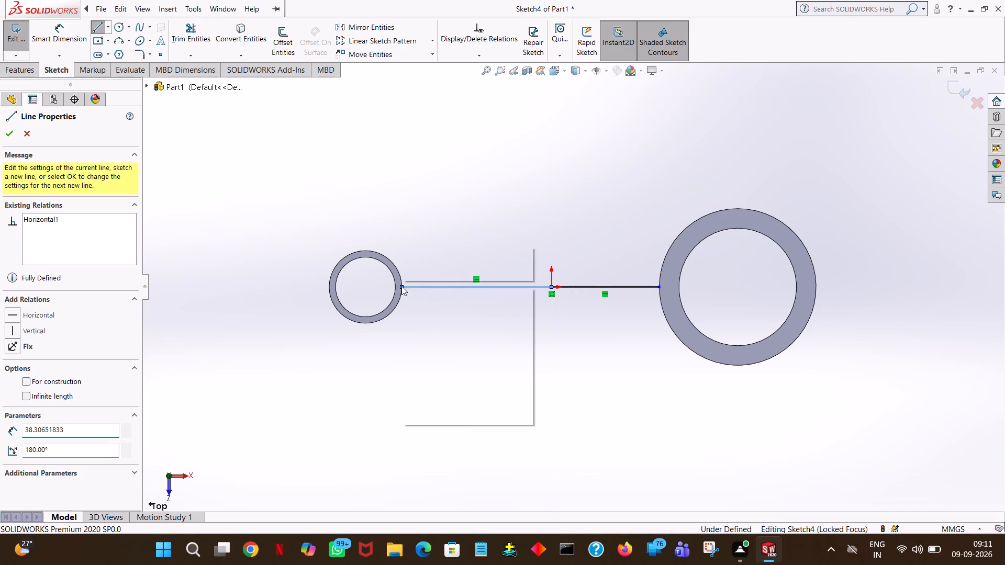
pyautogui.click(440, 293)
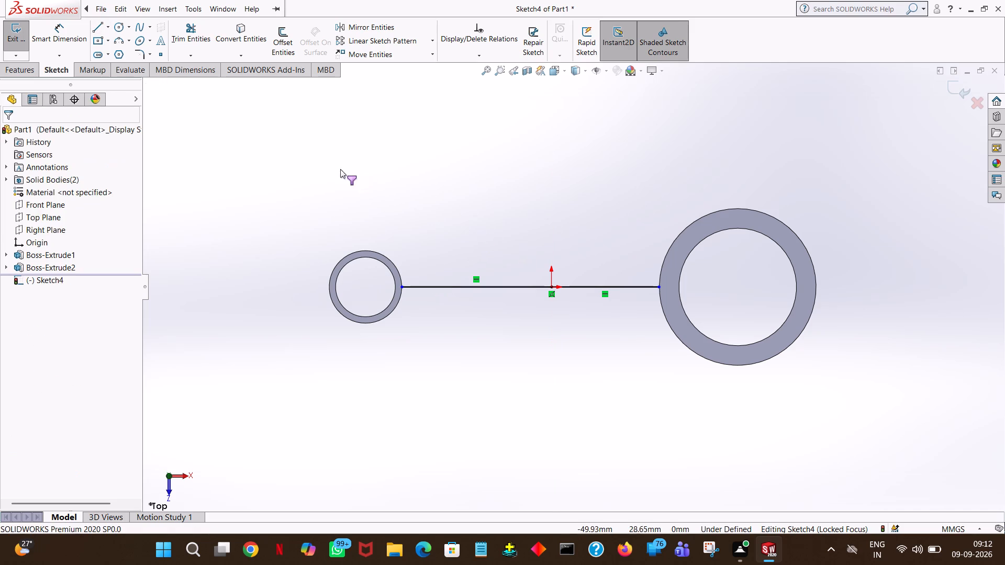
# Draw a 4 mm vertical line upward from the centre line's endpoint at the small ring.
pyautogui.click(99, 29)
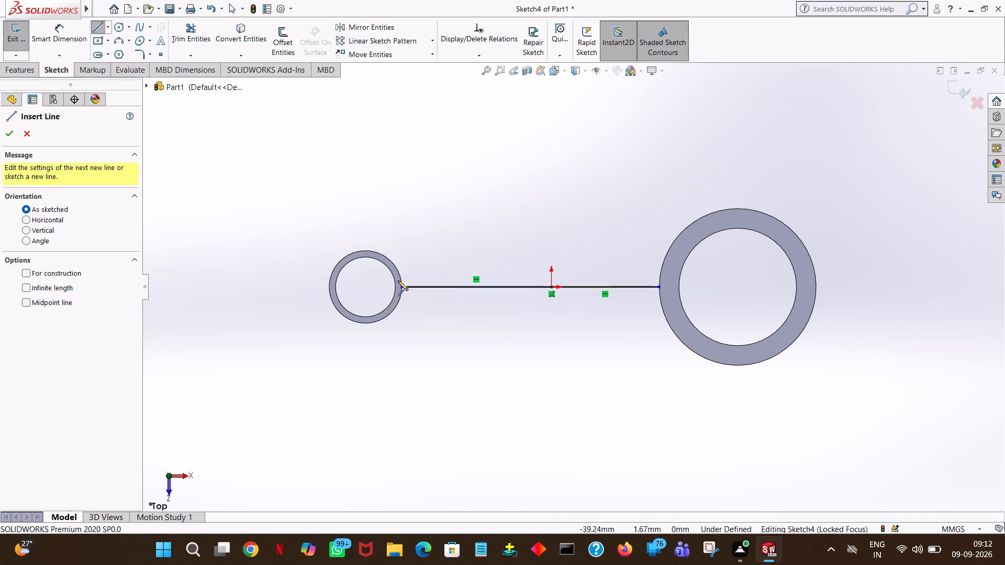
pyautogui.click(401, 288)
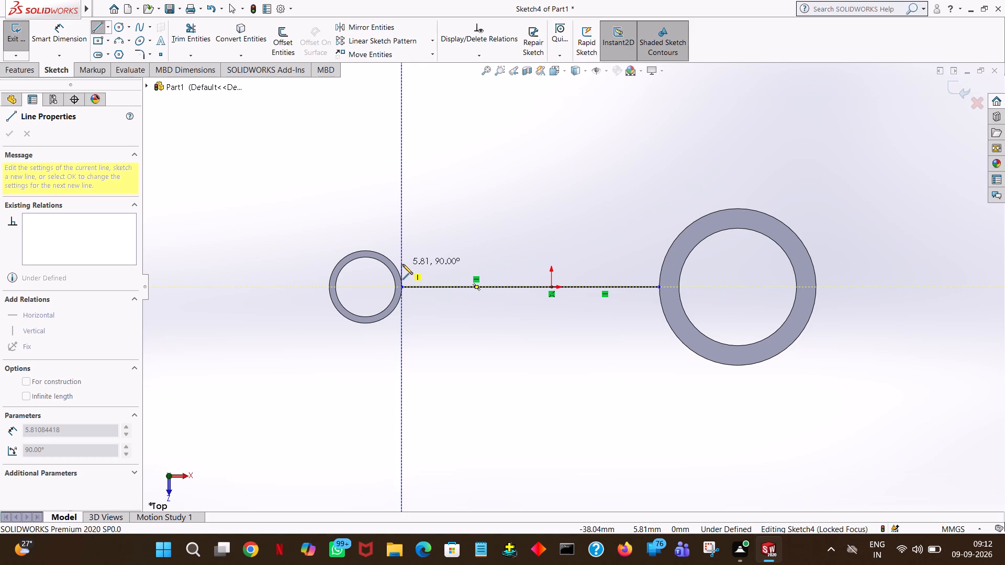
pyautogui.click(403, 264)
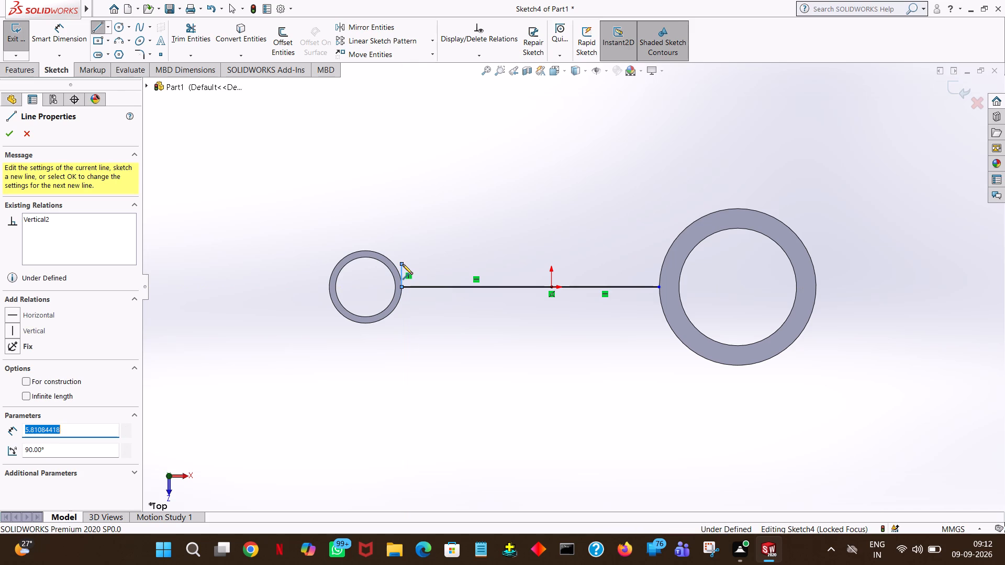
pyautogui.press('4')
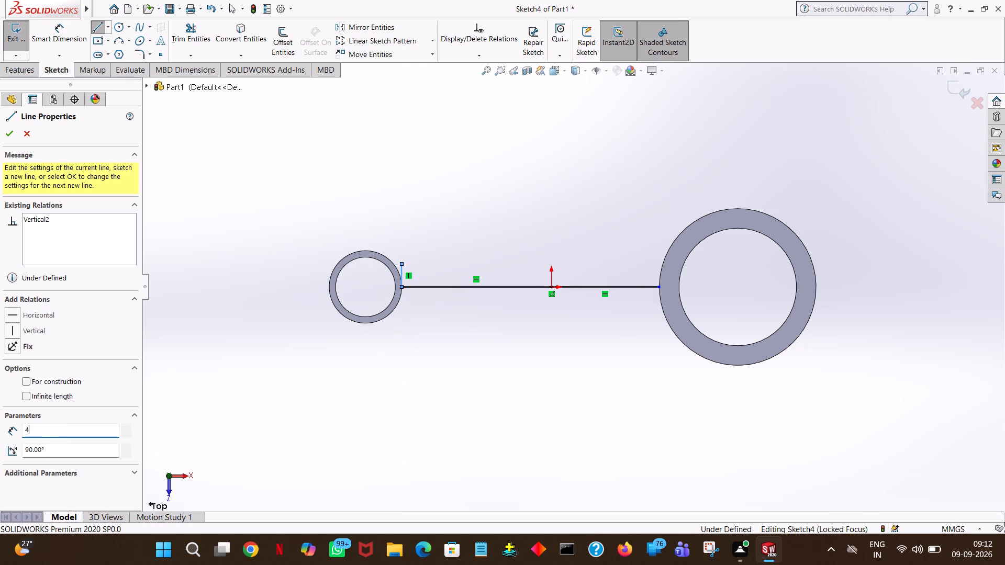
pyautogui.press('Return')
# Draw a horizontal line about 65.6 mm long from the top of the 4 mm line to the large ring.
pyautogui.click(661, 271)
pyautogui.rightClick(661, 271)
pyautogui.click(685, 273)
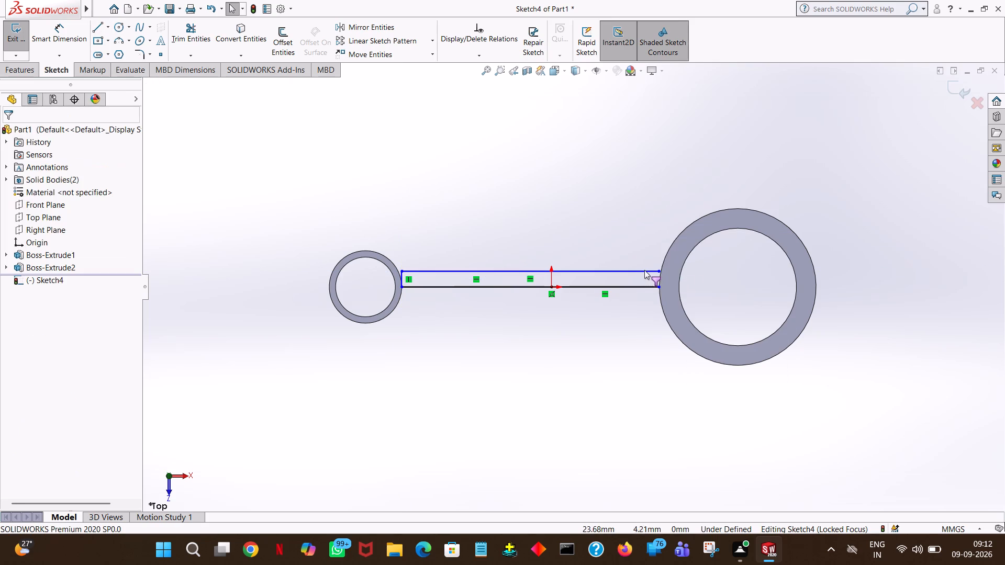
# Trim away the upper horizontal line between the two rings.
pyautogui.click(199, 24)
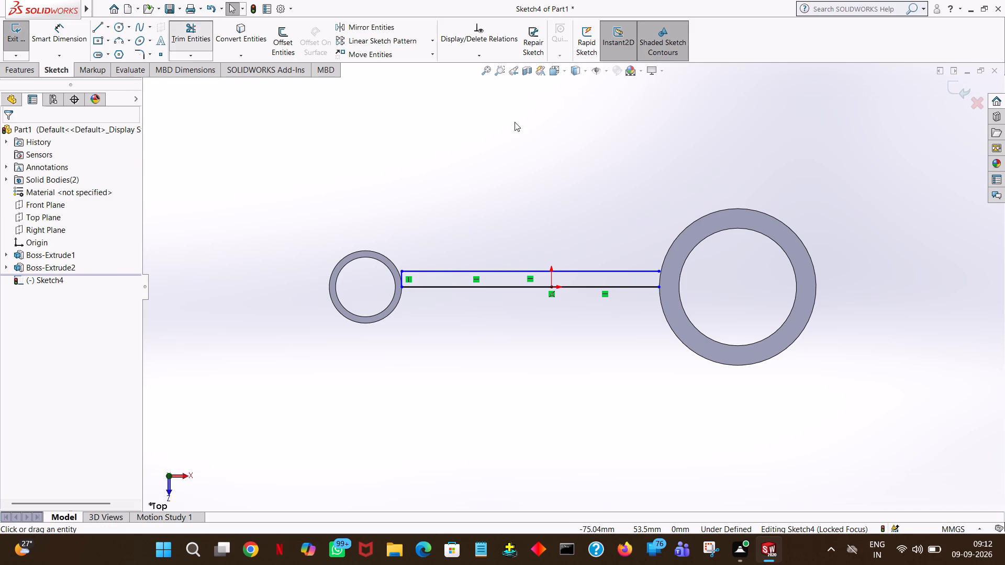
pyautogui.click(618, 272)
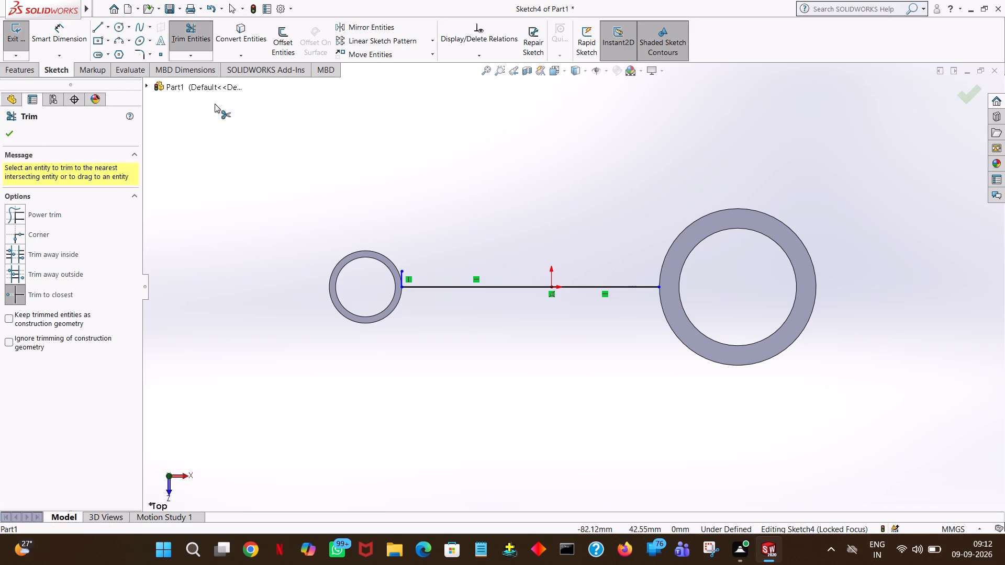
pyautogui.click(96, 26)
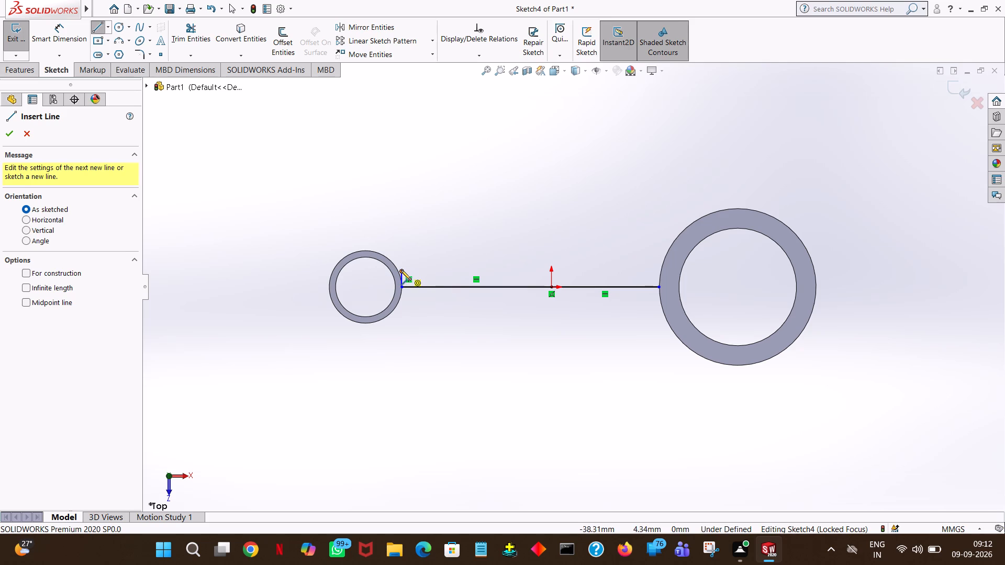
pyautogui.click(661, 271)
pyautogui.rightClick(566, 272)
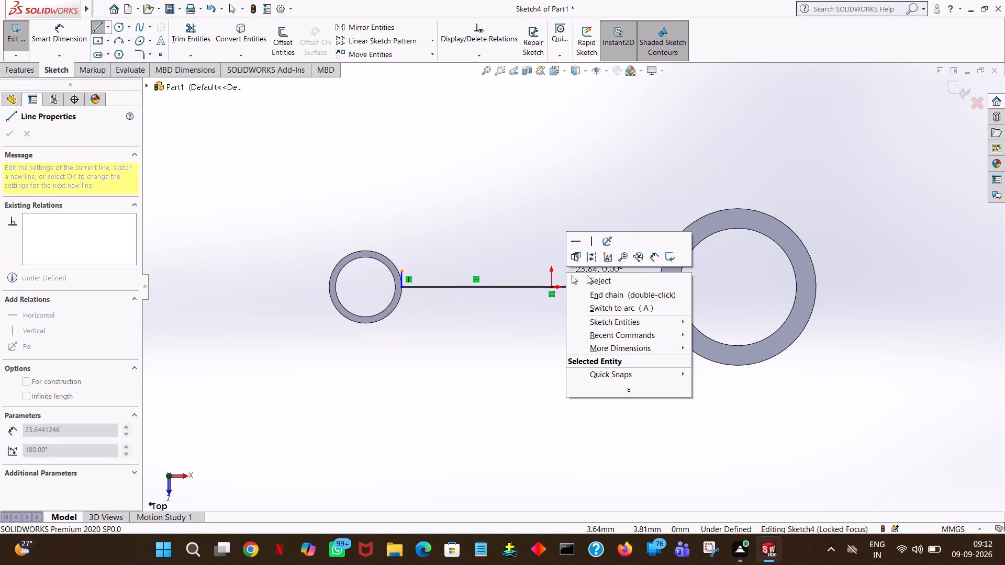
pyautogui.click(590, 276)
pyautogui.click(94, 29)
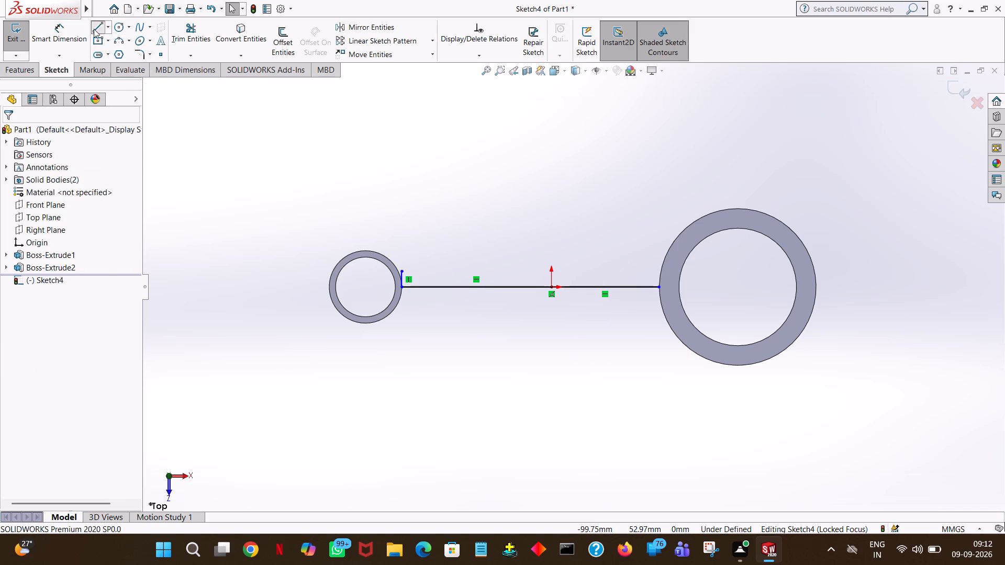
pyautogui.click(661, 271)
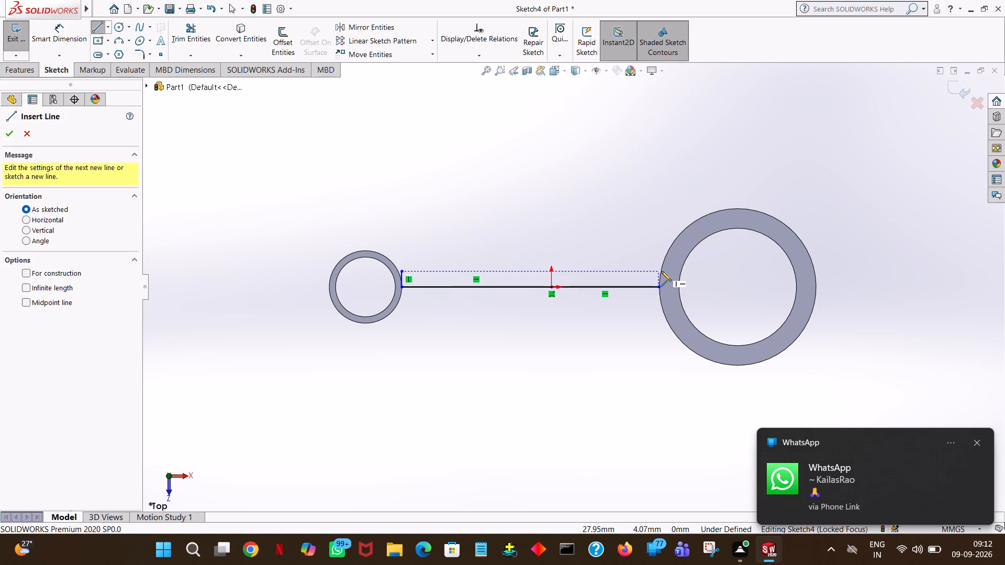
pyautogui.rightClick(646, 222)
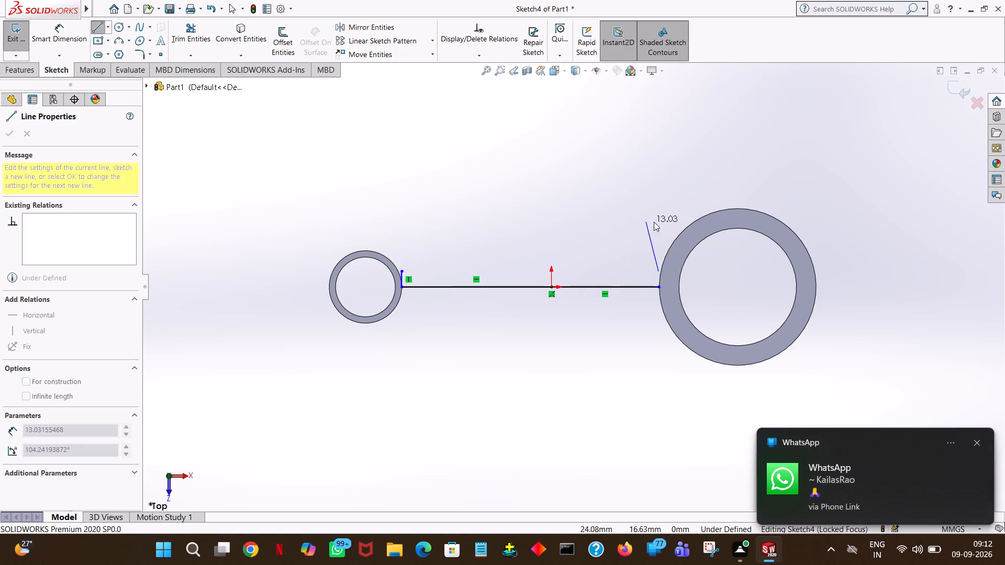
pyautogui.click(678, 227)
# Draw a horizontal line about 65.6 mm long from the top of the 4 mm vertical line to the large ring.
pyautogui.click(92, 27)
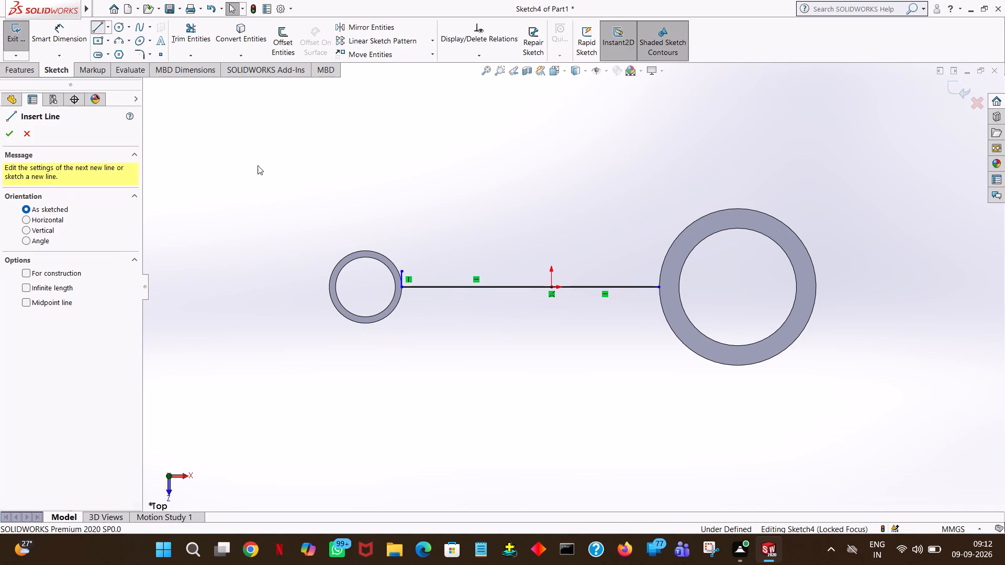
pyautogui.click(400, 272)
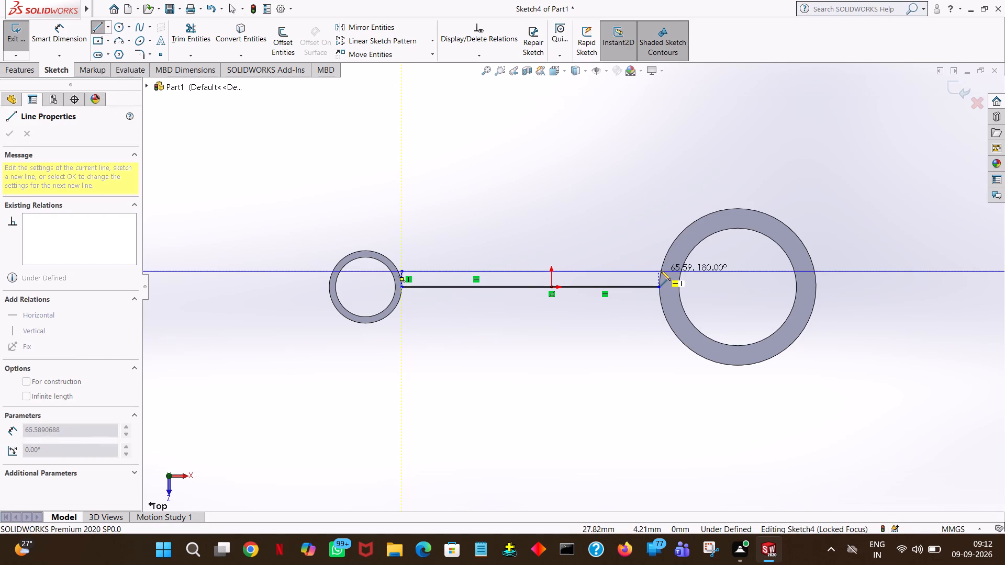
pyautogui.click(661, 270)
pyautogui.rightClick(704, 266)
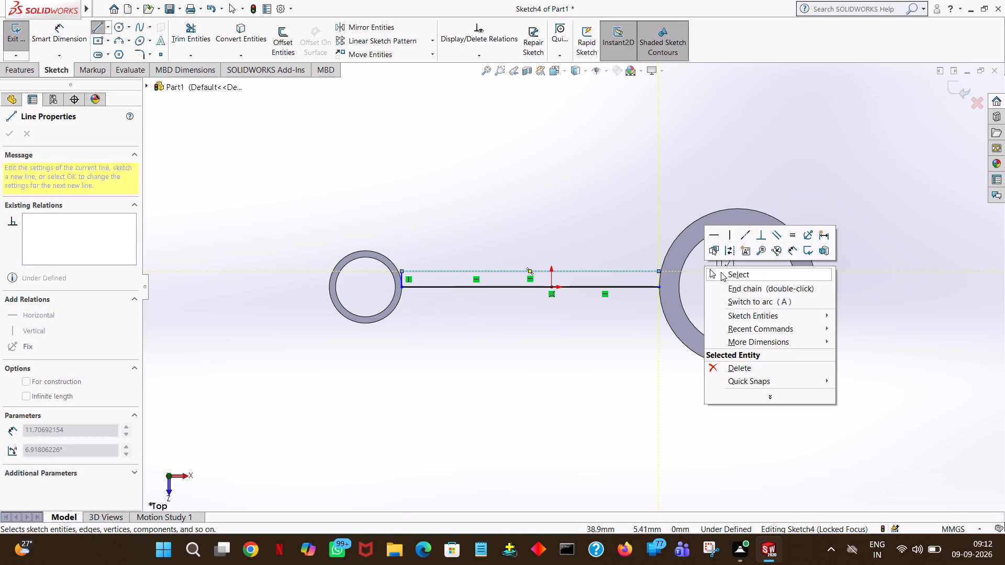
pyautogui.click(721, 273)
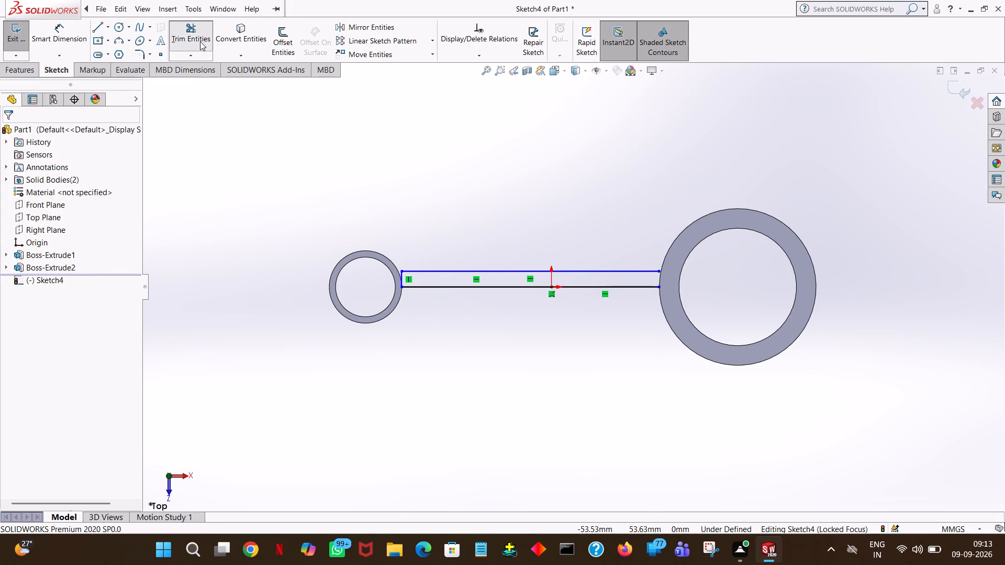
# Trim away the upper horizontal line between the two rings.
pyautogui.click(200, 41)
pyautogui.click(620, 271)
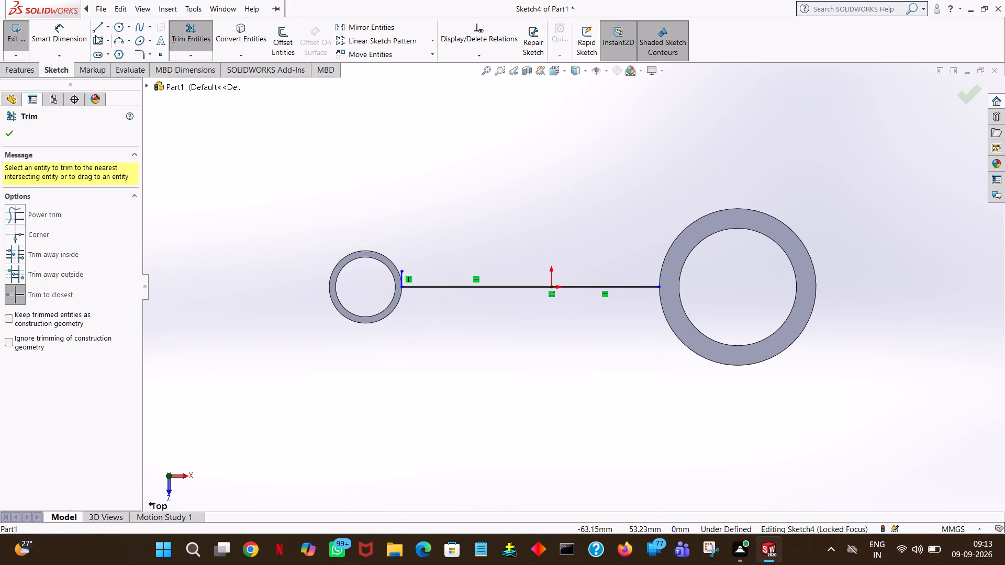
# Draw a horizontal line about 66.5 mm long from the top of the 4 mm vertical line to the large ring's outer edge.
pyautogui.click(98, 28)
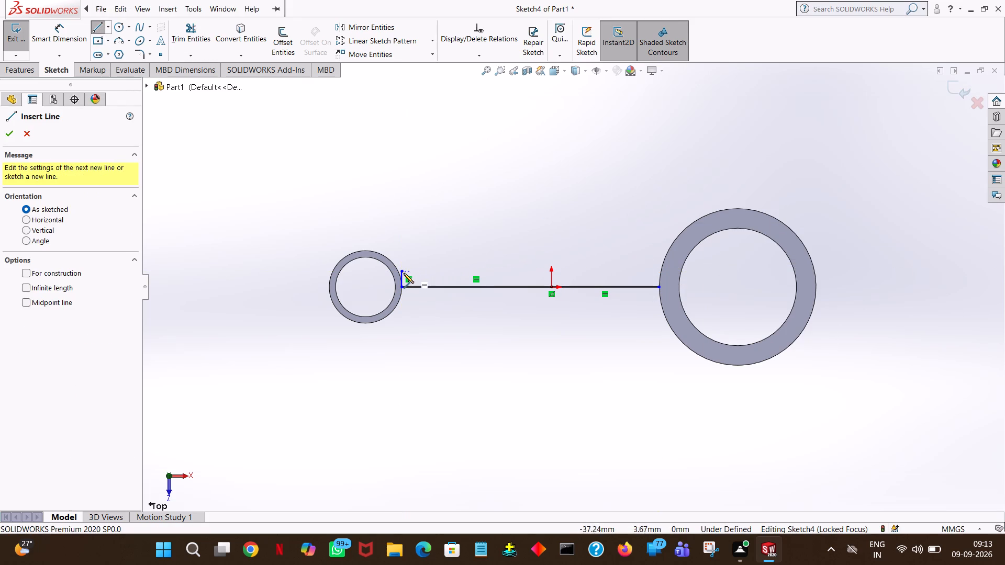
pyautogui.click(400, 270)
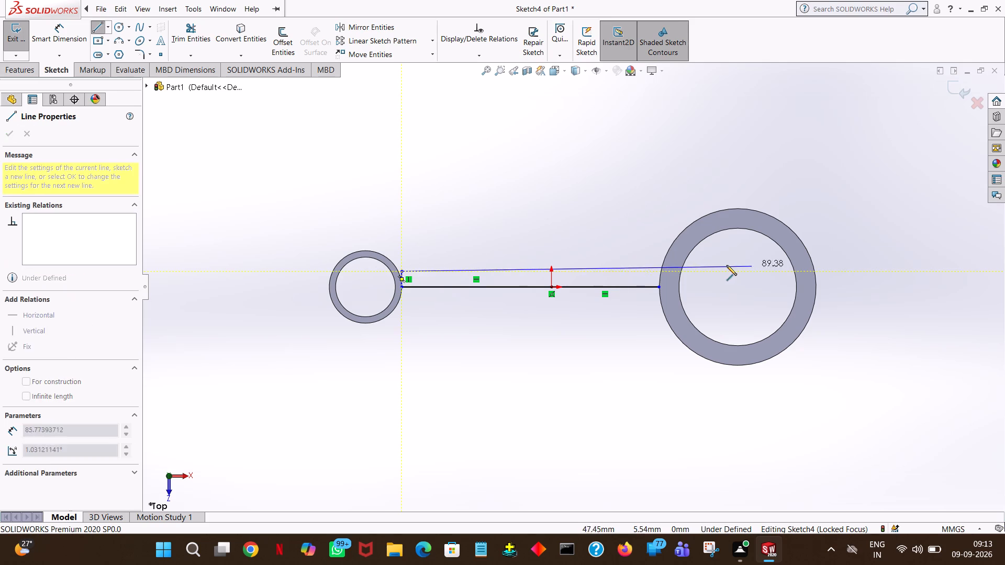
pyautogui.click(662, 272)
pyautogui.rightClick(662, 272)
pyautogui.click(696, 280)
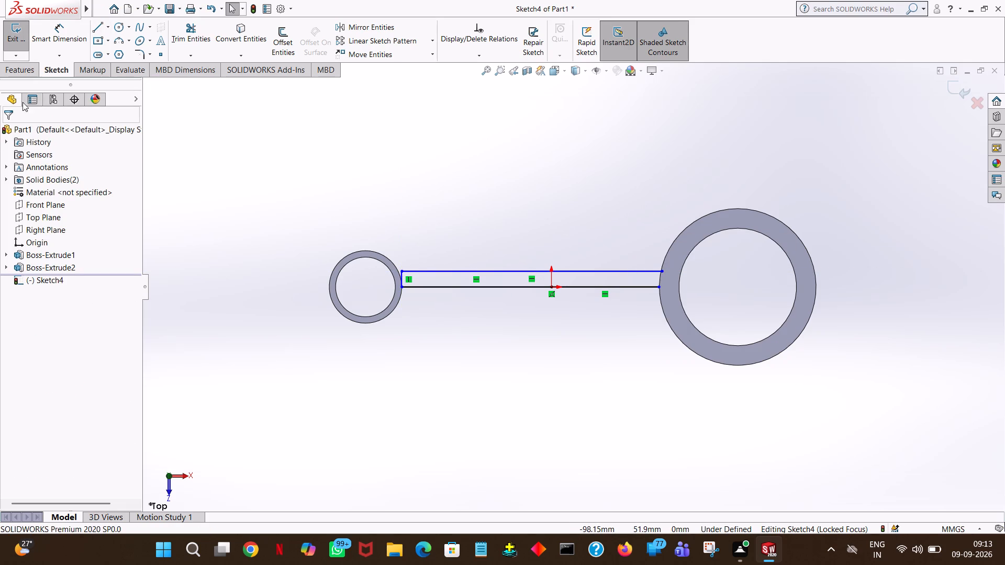
# Trim away the 4 mm vertical line at the small ring.
pyautogui.click(96, 30)
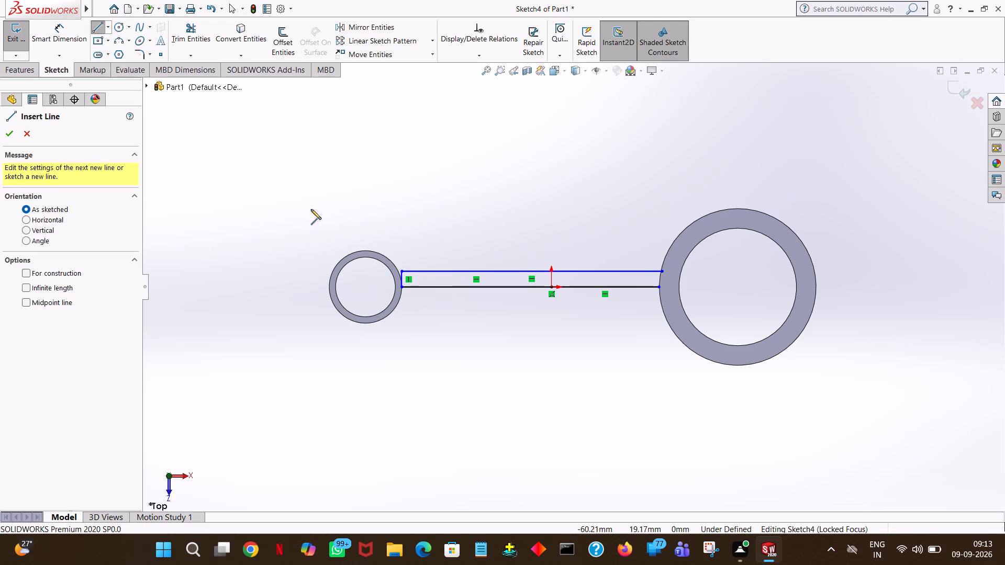
pyautogui.click(199, 28)
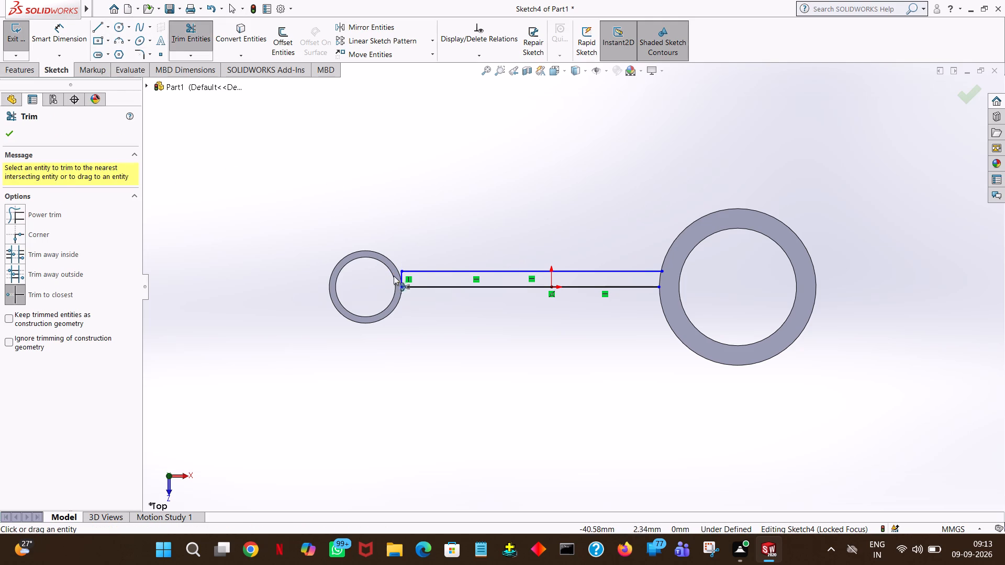
pyautogui.click(401, 276)
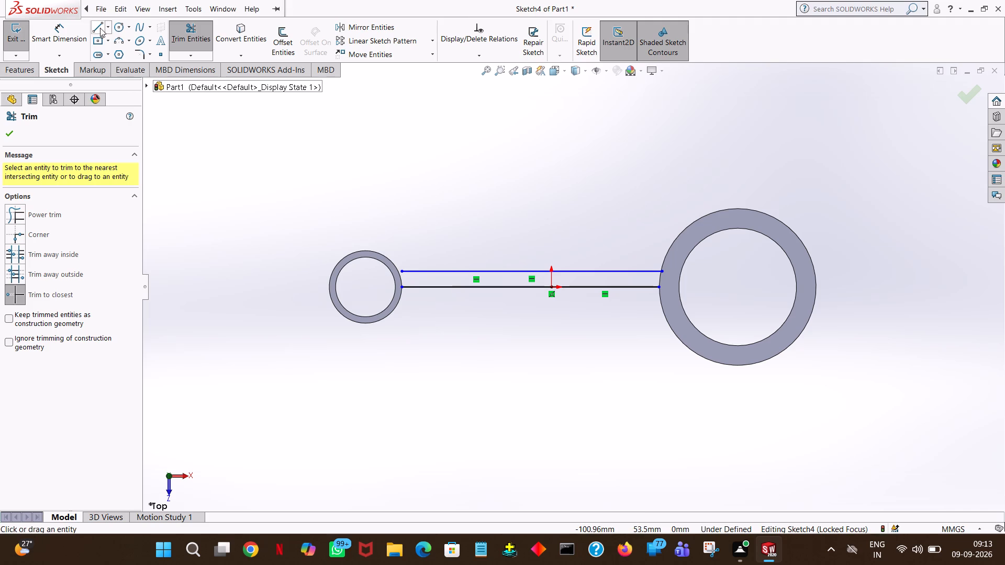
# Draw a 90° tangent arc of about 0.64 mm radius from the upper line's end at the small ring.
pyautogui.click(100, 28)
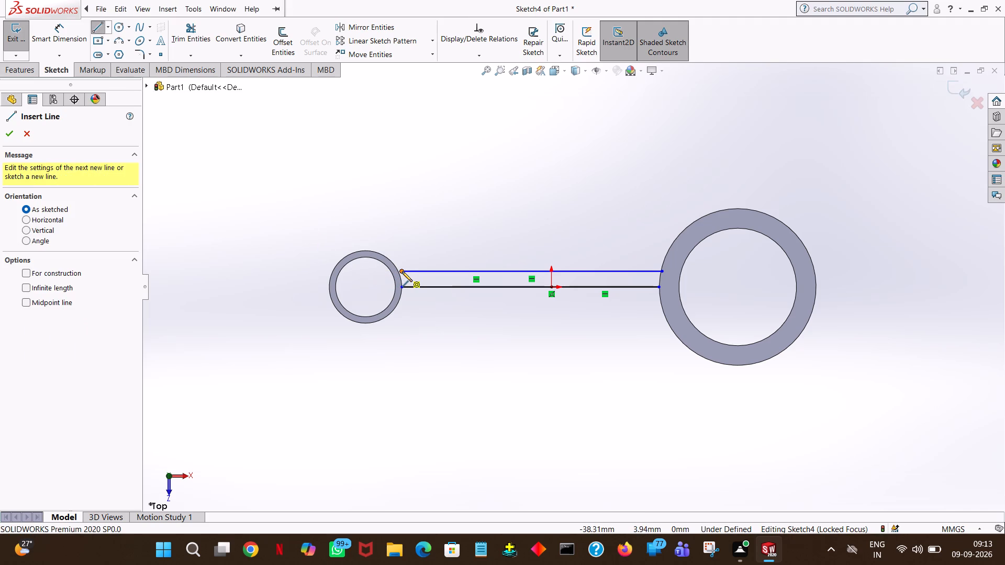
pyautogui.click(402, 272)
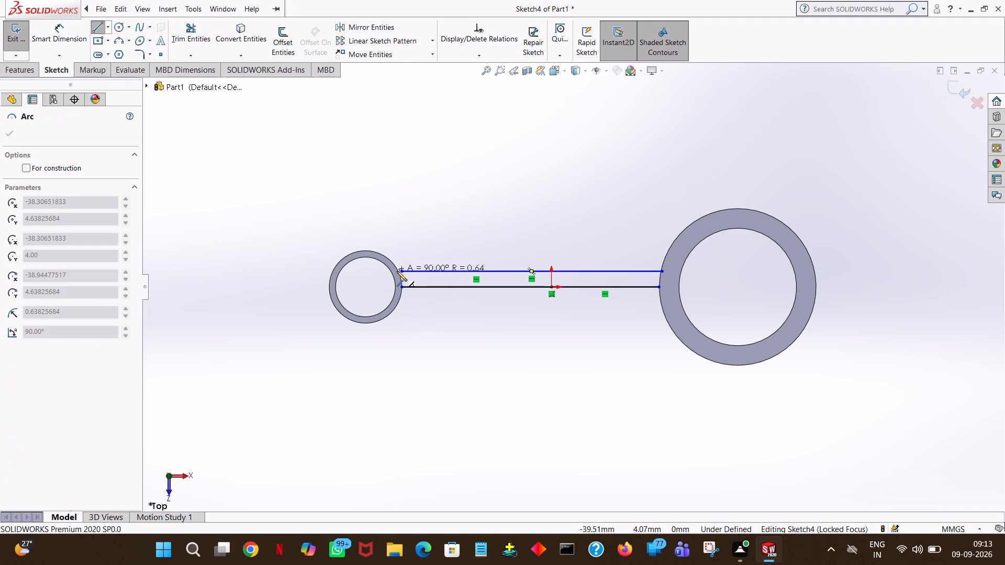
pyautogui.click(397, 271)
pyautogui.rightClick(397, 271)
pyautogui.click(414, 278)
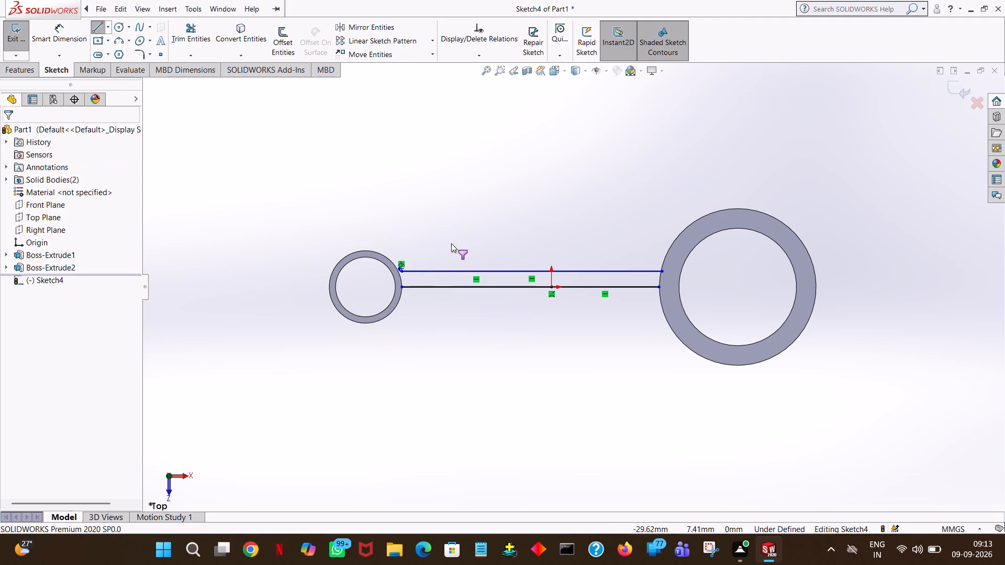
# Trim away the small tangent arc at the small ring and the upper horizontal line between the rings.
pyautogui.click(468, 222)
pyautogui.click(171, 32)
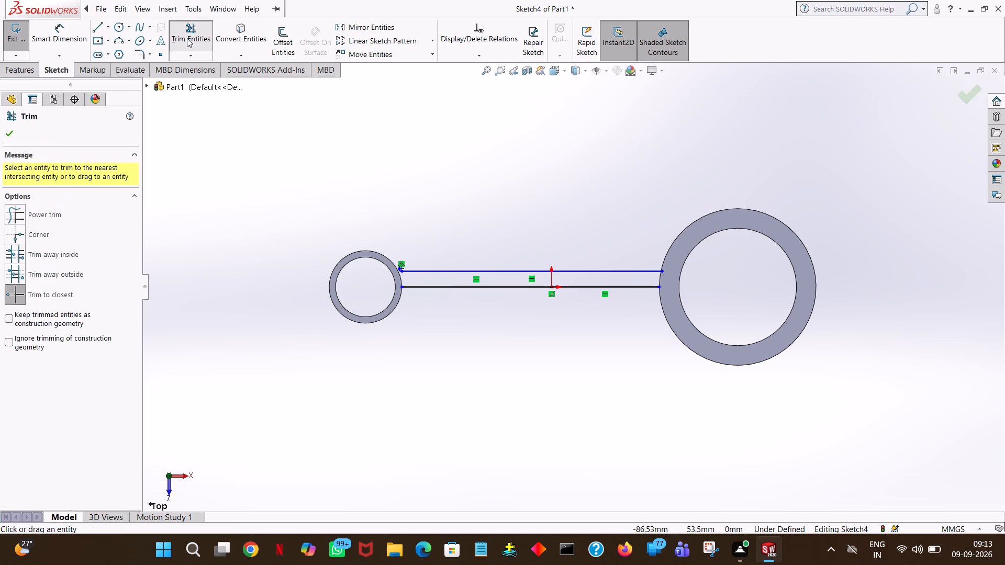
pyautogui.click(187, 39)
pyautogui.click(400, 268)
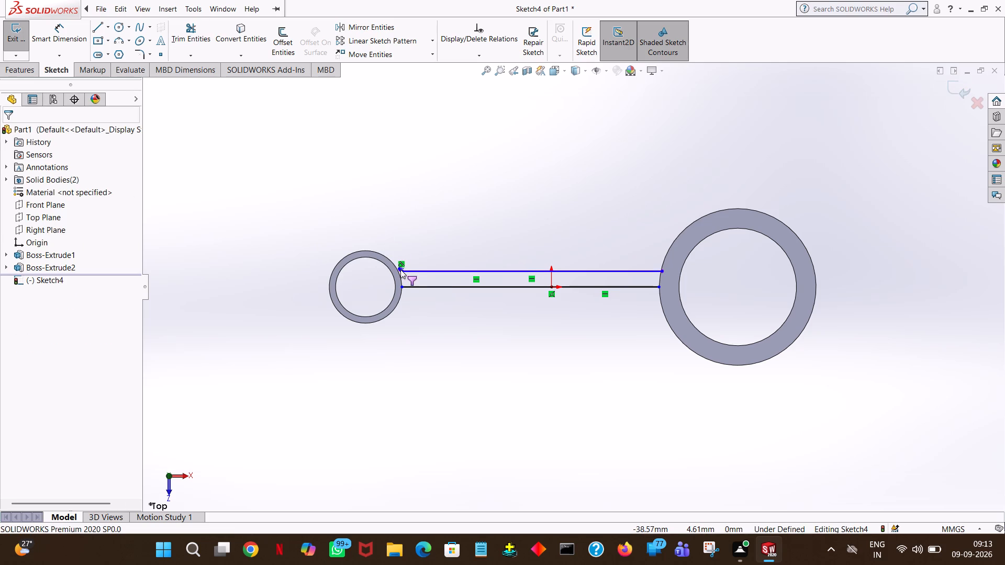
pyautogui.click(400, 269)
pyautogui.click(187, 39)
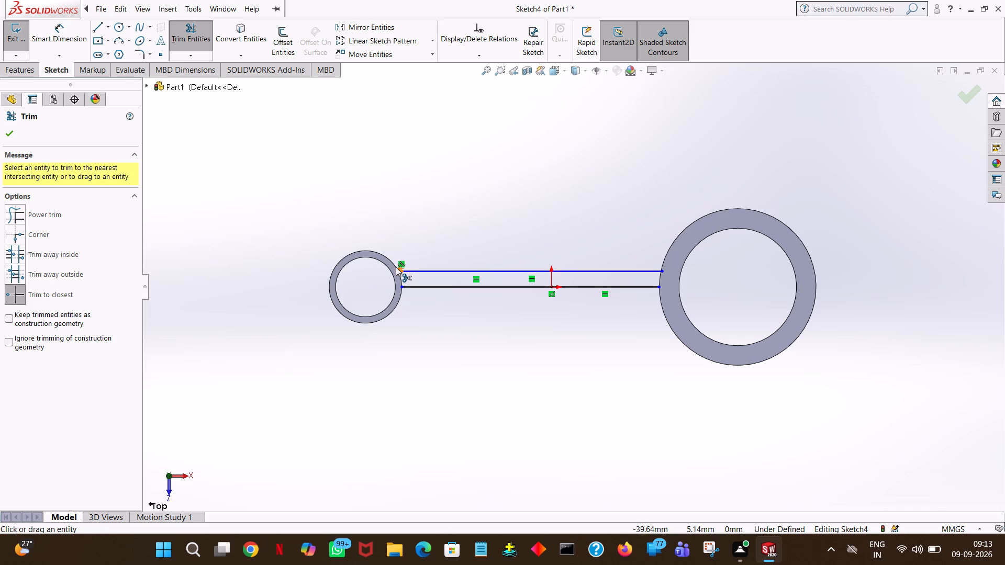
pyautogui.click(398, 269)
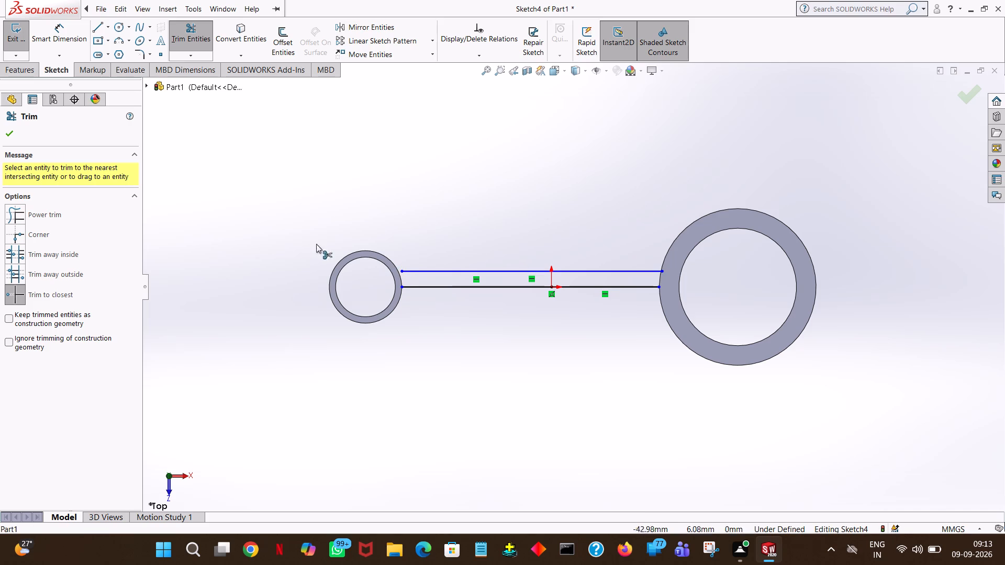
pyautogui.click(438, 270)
# Draw a 4 mm vertical line upward from the centre line's endpoint at the large ring.
pyautogui.click(96, 31)
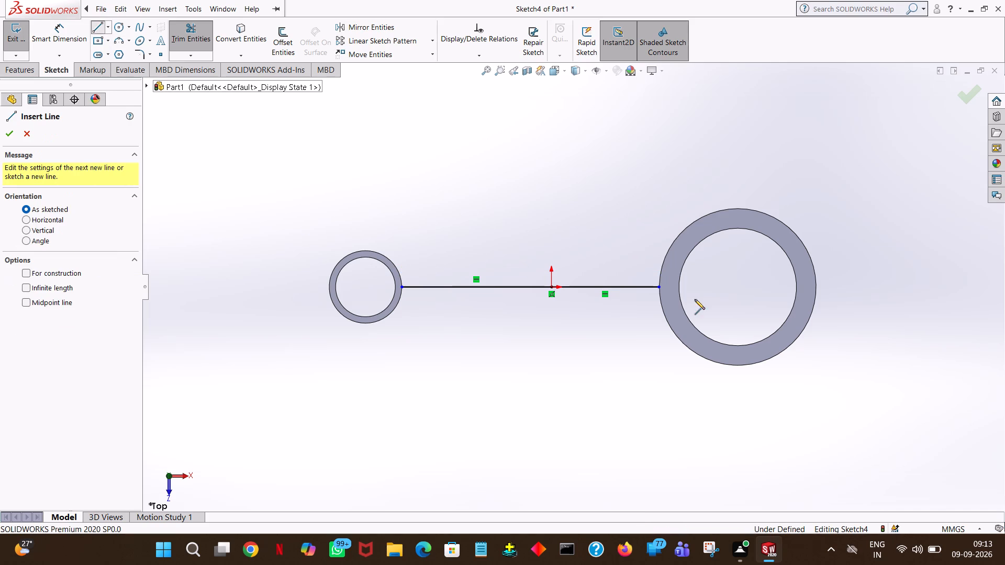
pyautogui.click(660, 288)
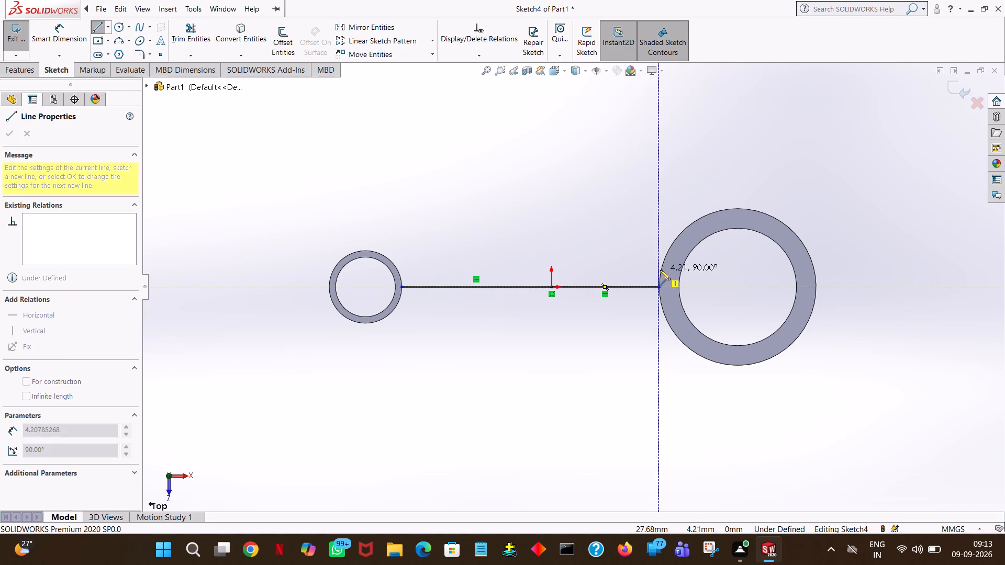
pyautogui.click(657, 250)
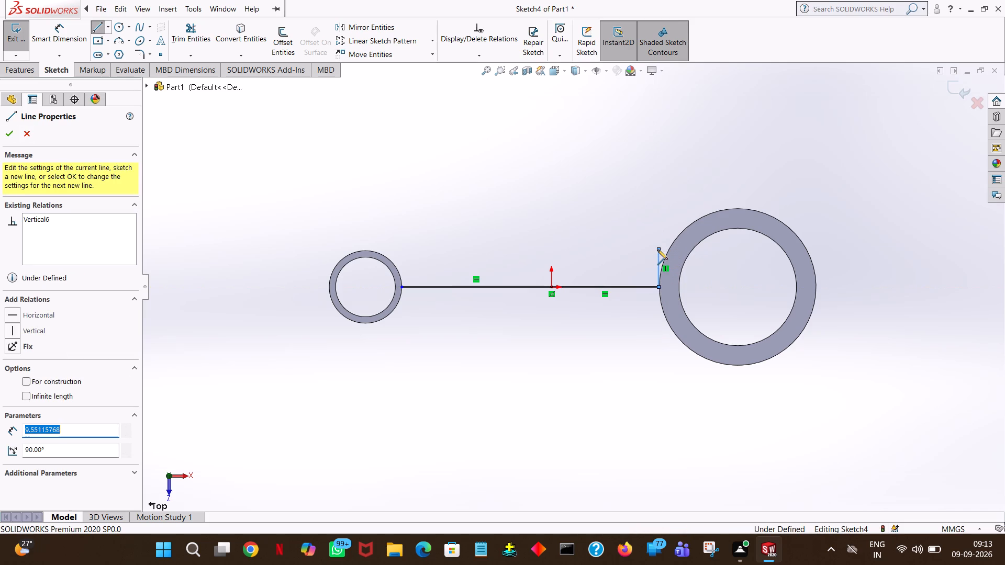
pyautogui.press('4')
pyautogui.press('Return')
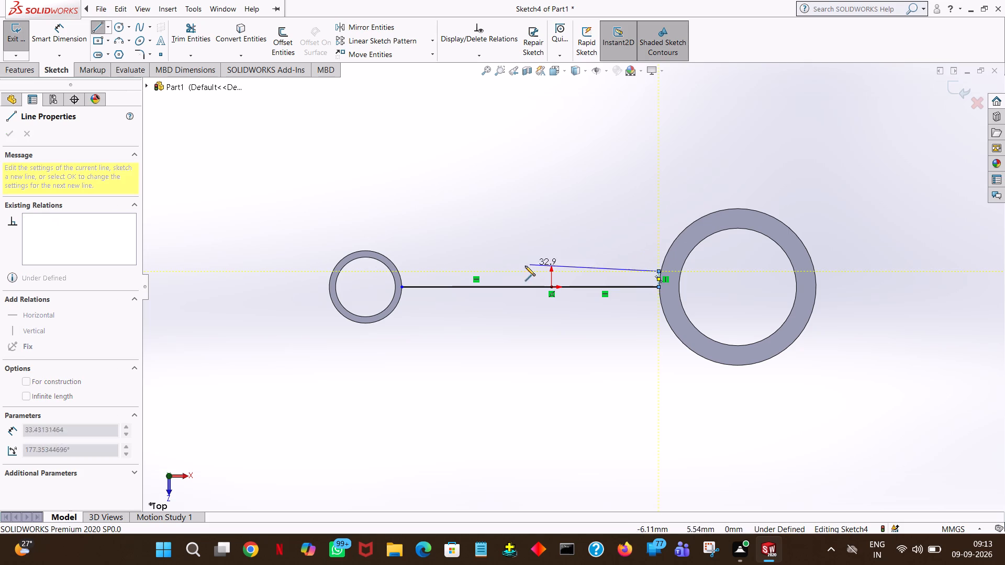
# Draw a horizontal line about 66.7 mm long from the top of the 4 mm line to the small ring's outer edge.
pyautogui.click(397, 272)
pyautogui.rightClick(397, 272)
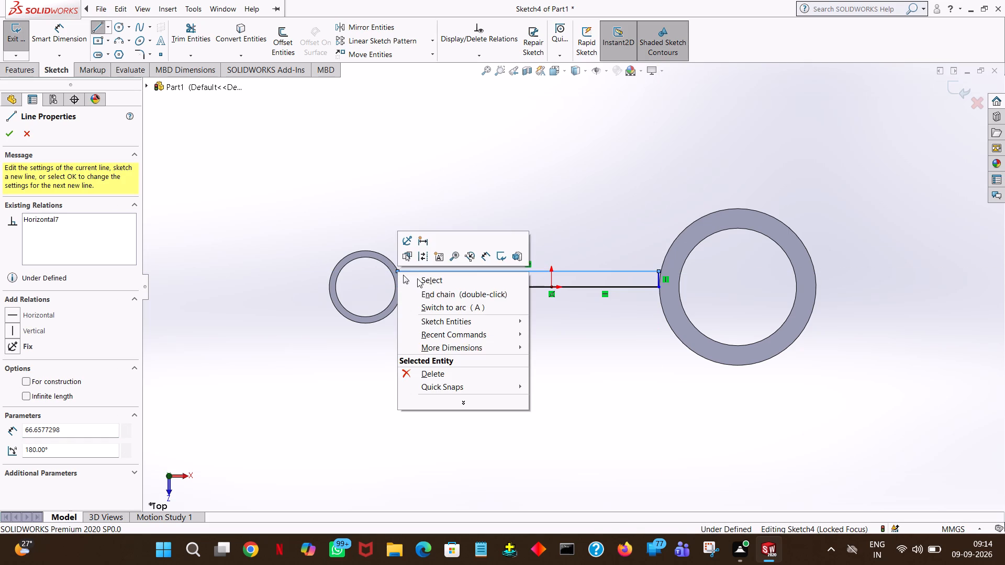
pyautogui.click(419, 279)
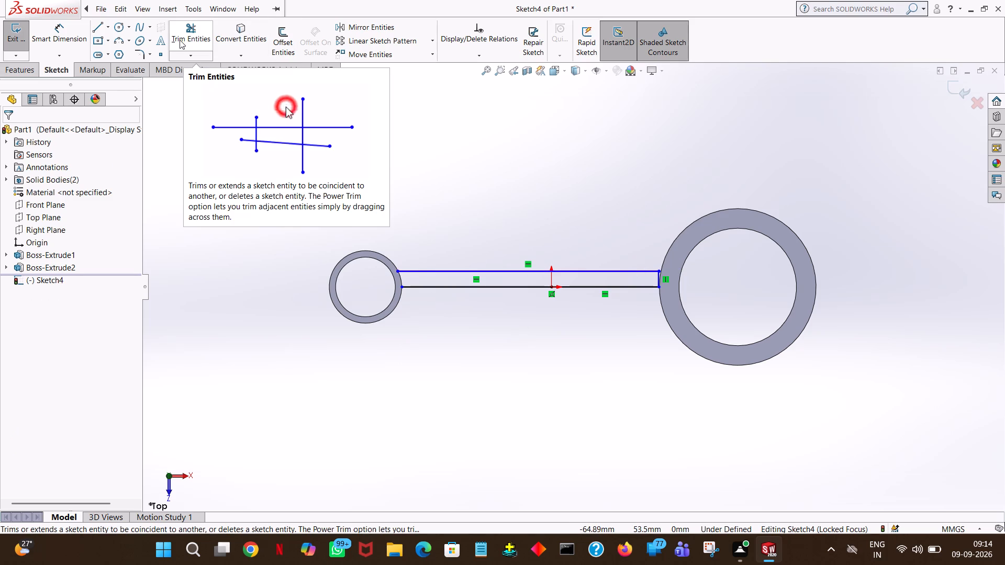
# Trim away the 4 mm vertical line at the large ring.
pyautogui.keyDown('ctrl'); pyautogui.scroll(-3, 514, 278); pyautogui.keyUp('ctrl')
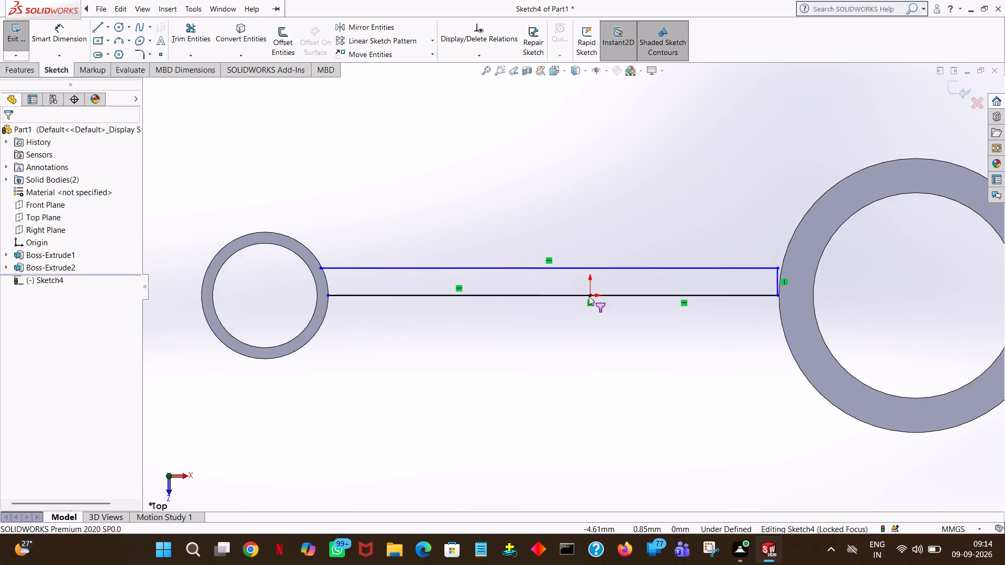
pyautogui.keyDown('ctrl'); pyautogui.scroll(-2, 589, 296); pyautogui.keyUp('ctrl')
pyautogui.click(178, 37)
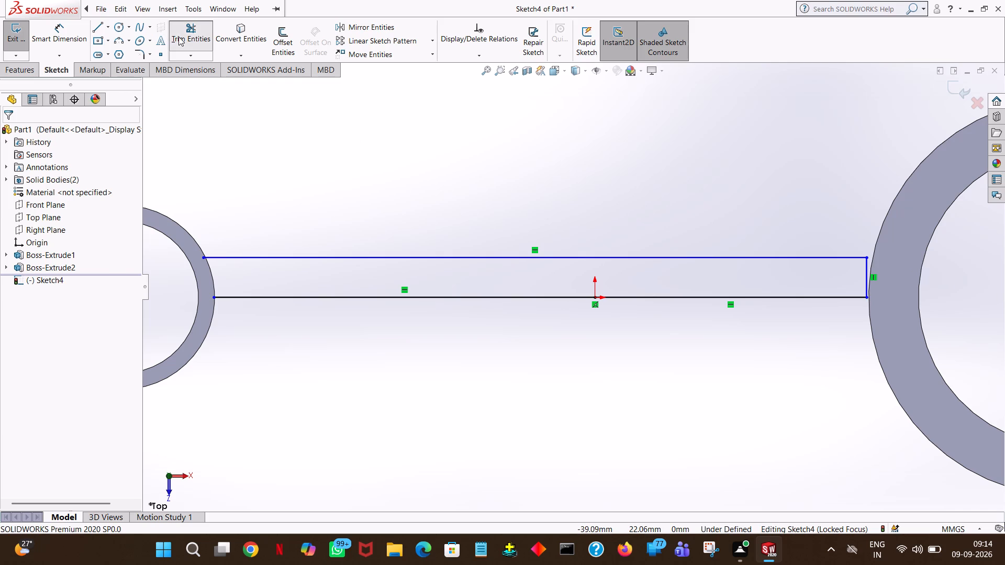
pyautogui.click(865, 273)
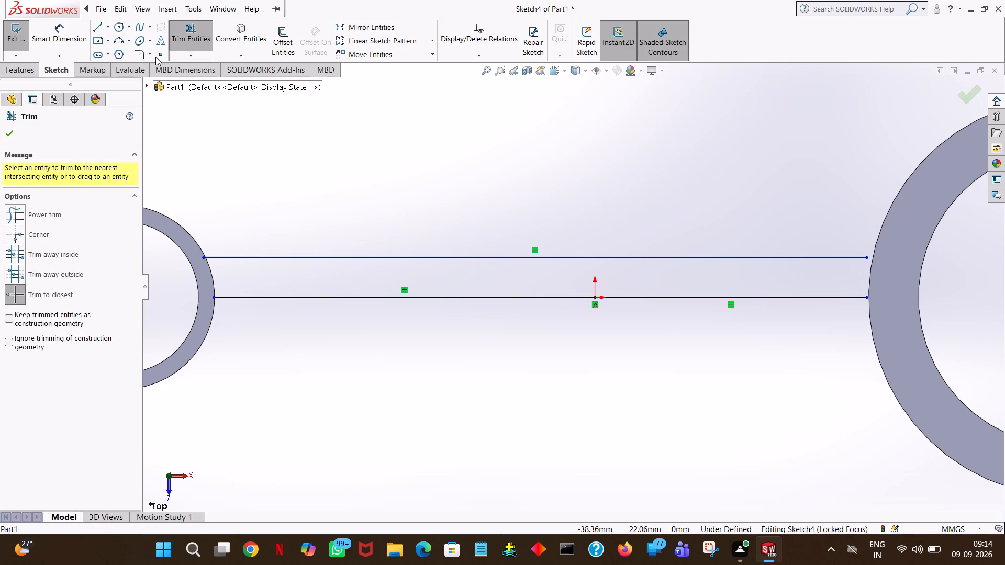
# Extend the upper edge with a horizontal line about 0.76 mm long from its end to the large ring's outer edge.
pyautogui.click(95, 26)
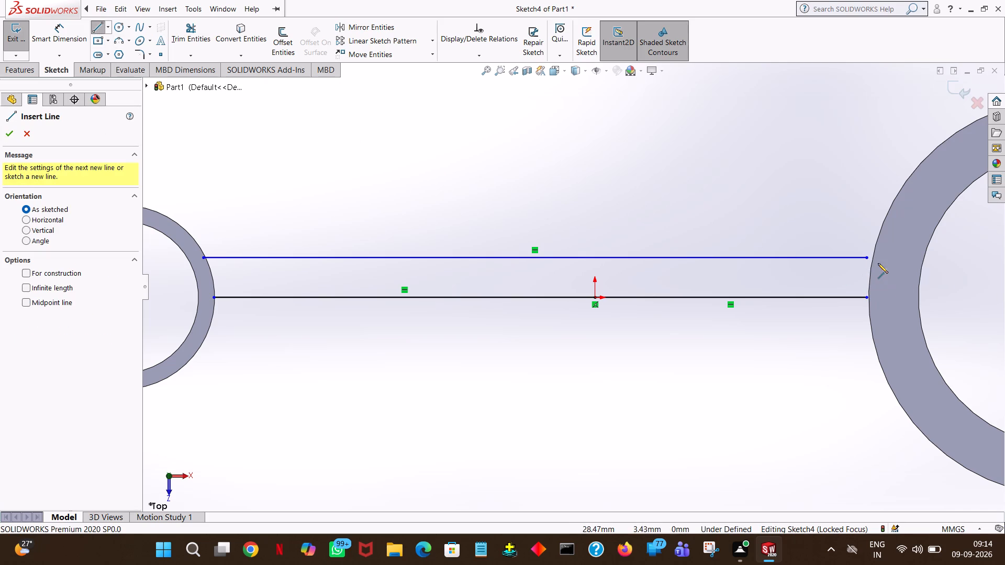
pyautogui.click(868, 257)
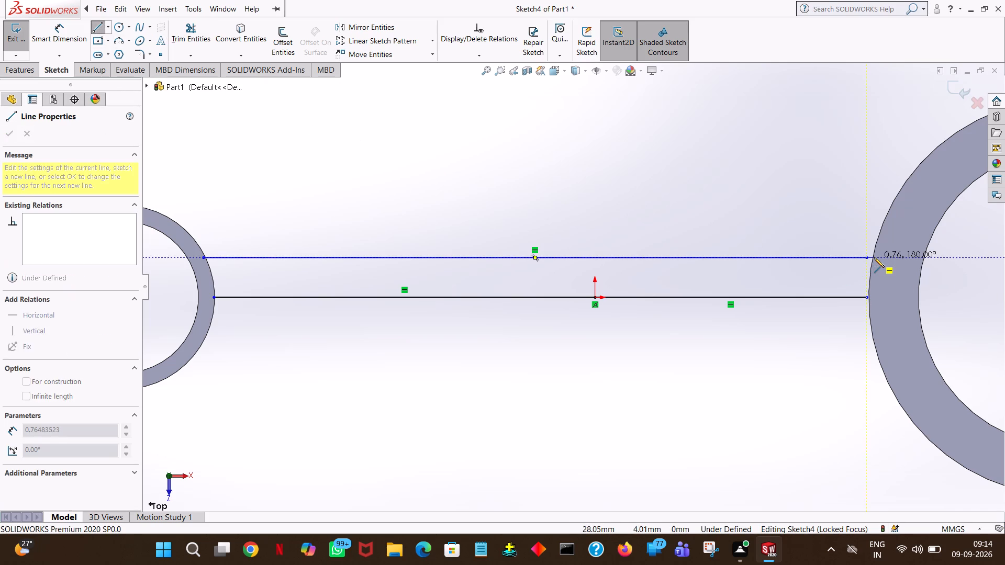
pyautogui.click(874, 257)
pyautogui.rightClick(874, 257)
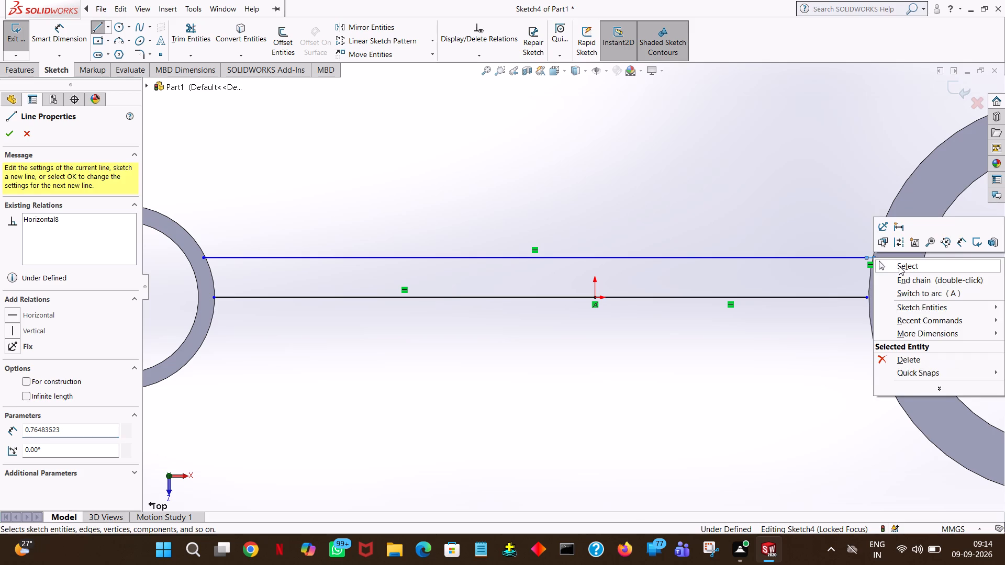
pyautogui.click(899, 266)
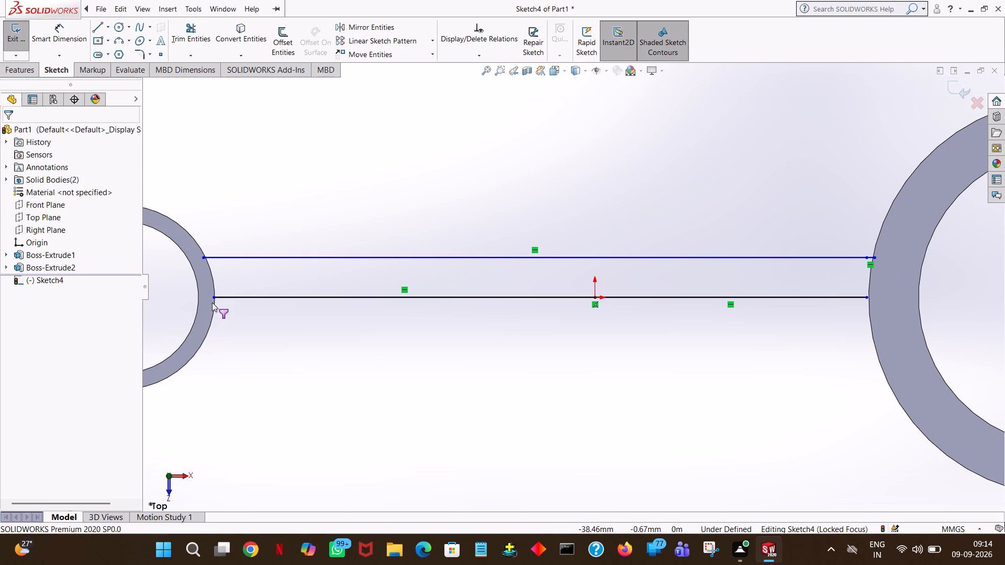
# Draw a 4 mm vertical line downward from the centre line's endpoint at the small ring.
pyautogui.click(98, 31)
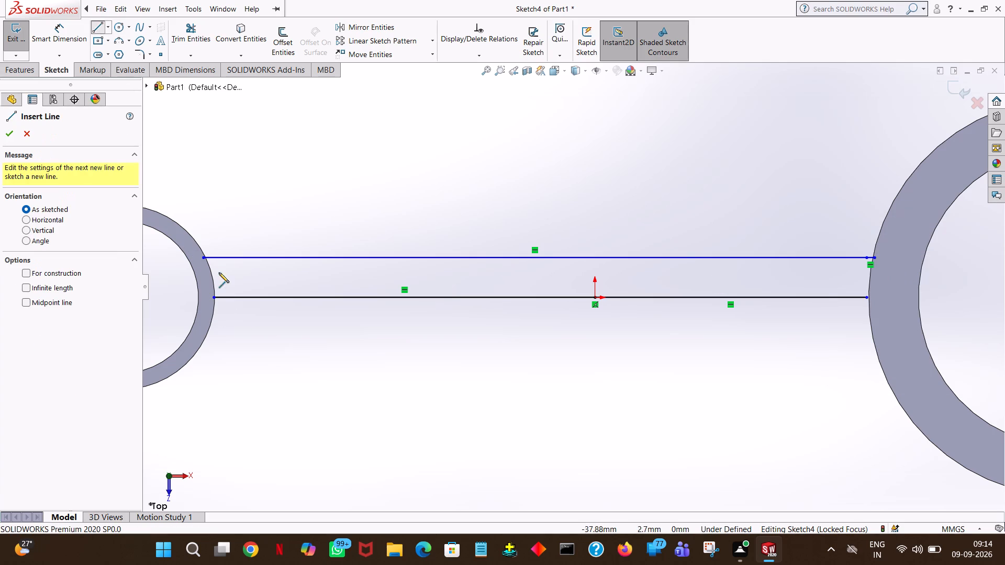
pyautogui.click(213, 298)
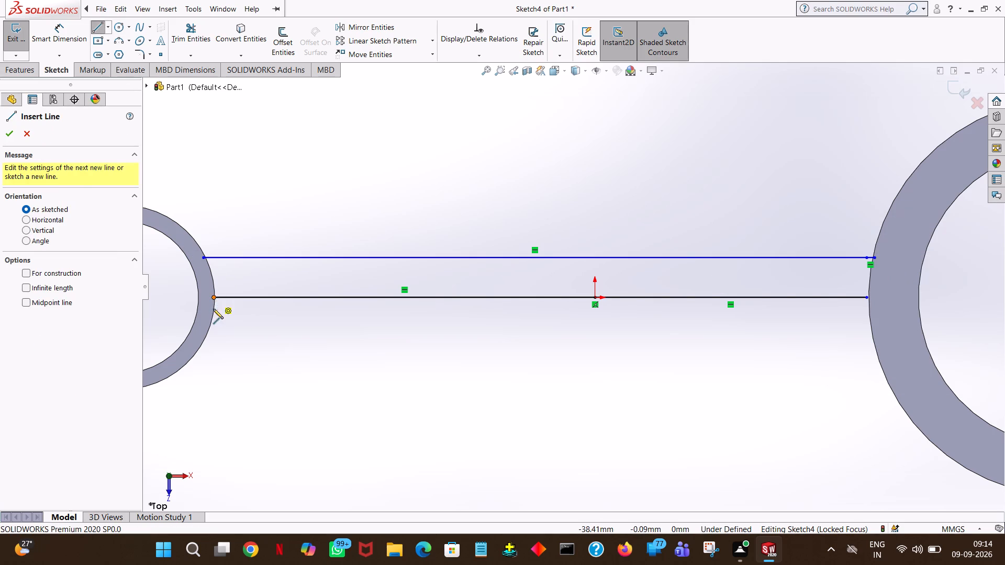
pyautogui.click(214, 330)
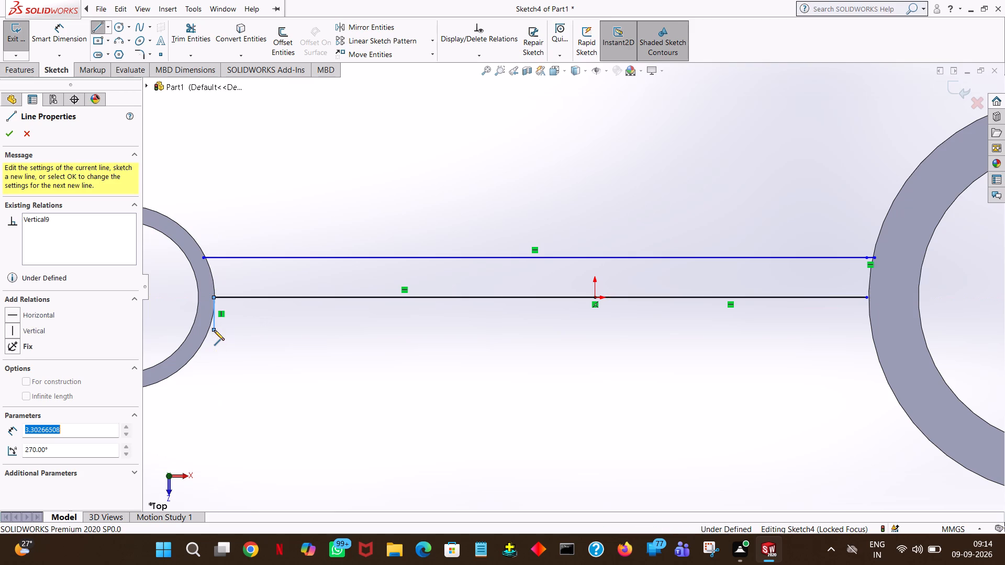
pyautogui.press('4')
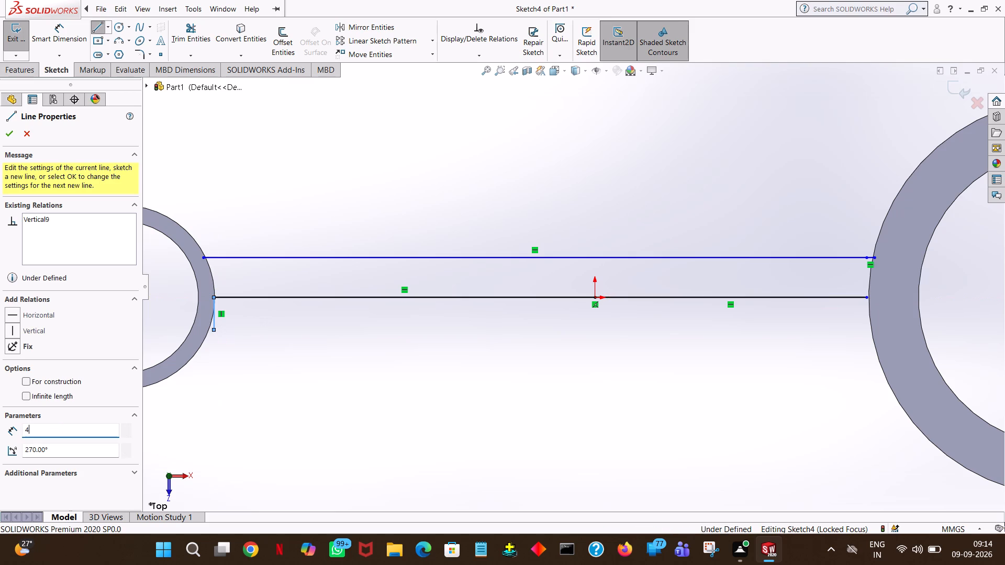
pyautogui.press('Return')
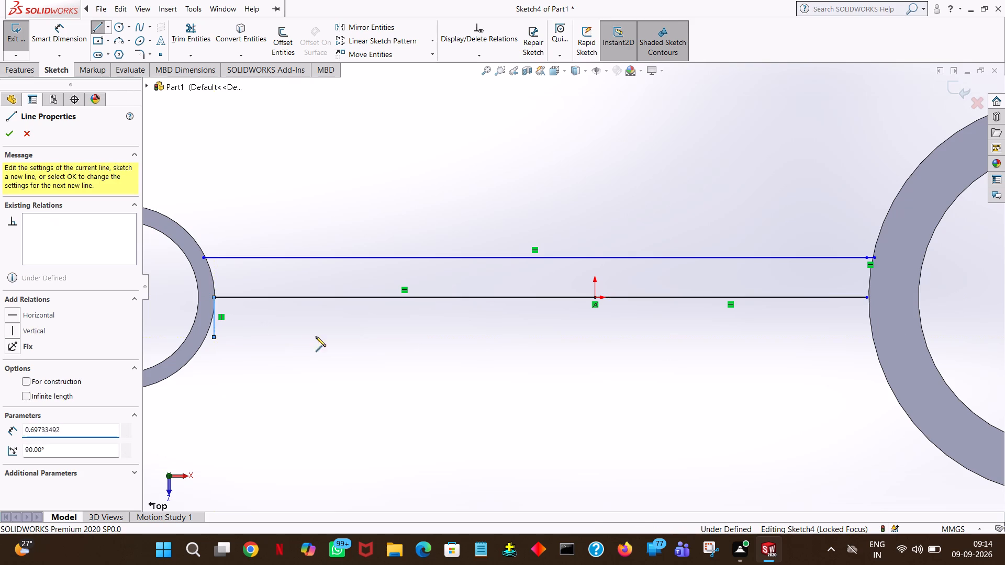
# Draw the lower horizontal edge to the large ring's outer edge and join it to the upper edge with an 8 mm vertical line.
pyautogui.click(873, 336)
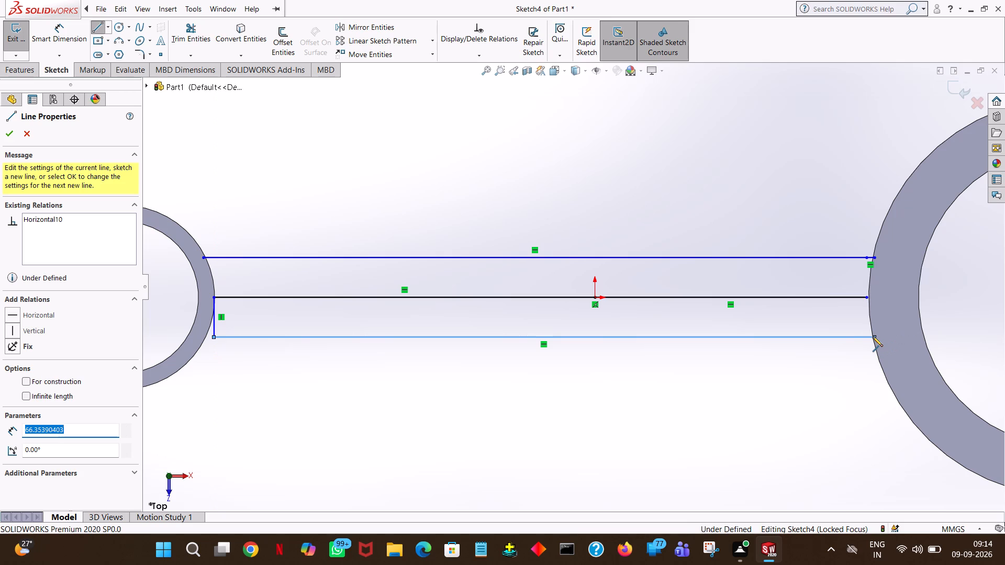
pyautogui.click(875, 257)
pyautogui.rightClick(875, 257)
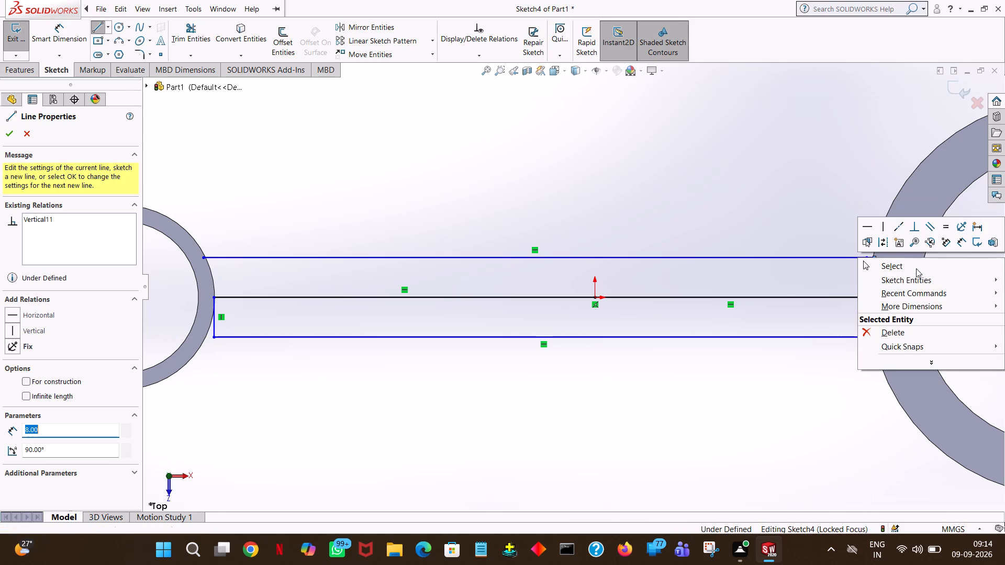
pyautogui.click(916, 267)
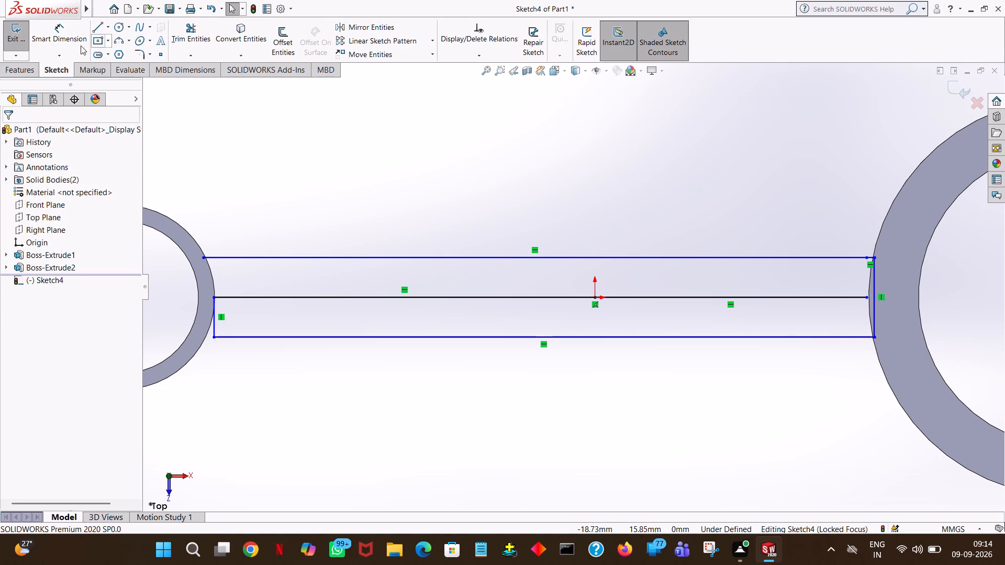
# Close the profile at the small ring with an 8 mm vertical line and a horizontal line about 1.07 mm long to the lower edge.
pyautogui.click(95, 20)
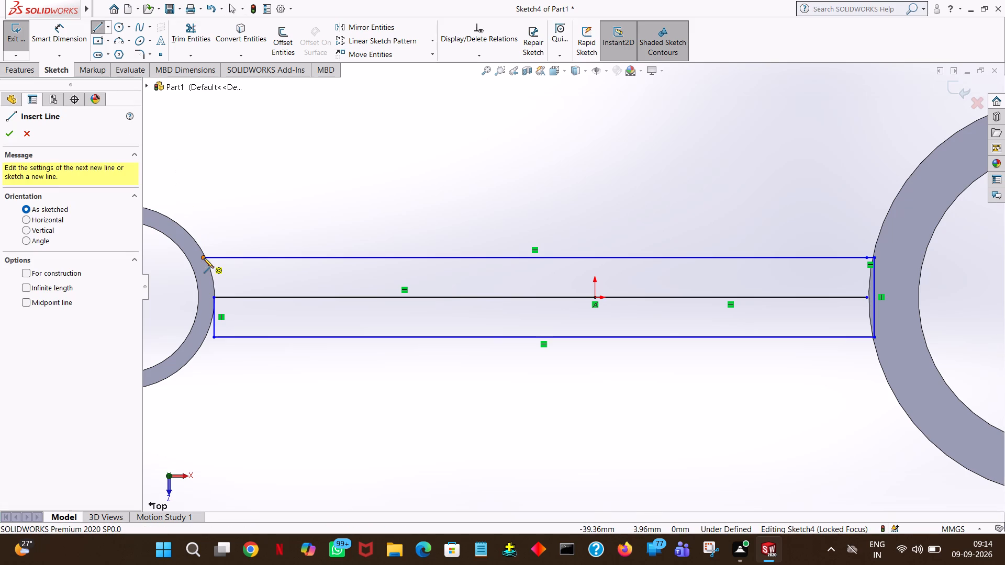
pyautogui.click(204, 258)
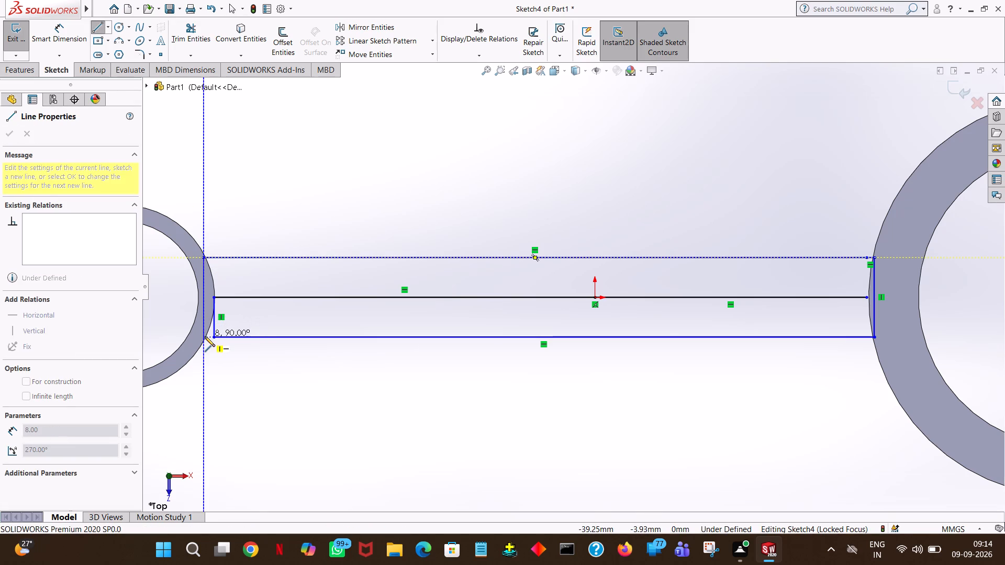
pyautogui.click(205, 336)
pyautogui.click(212, 336)
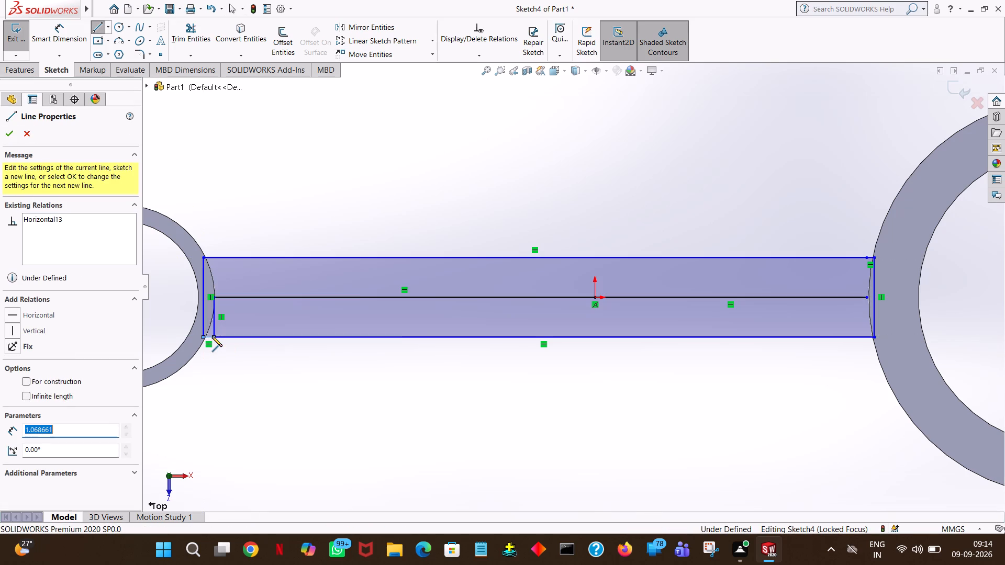
pyautogui.rightClick(212, 336)
pyautogui.click(240, 345)
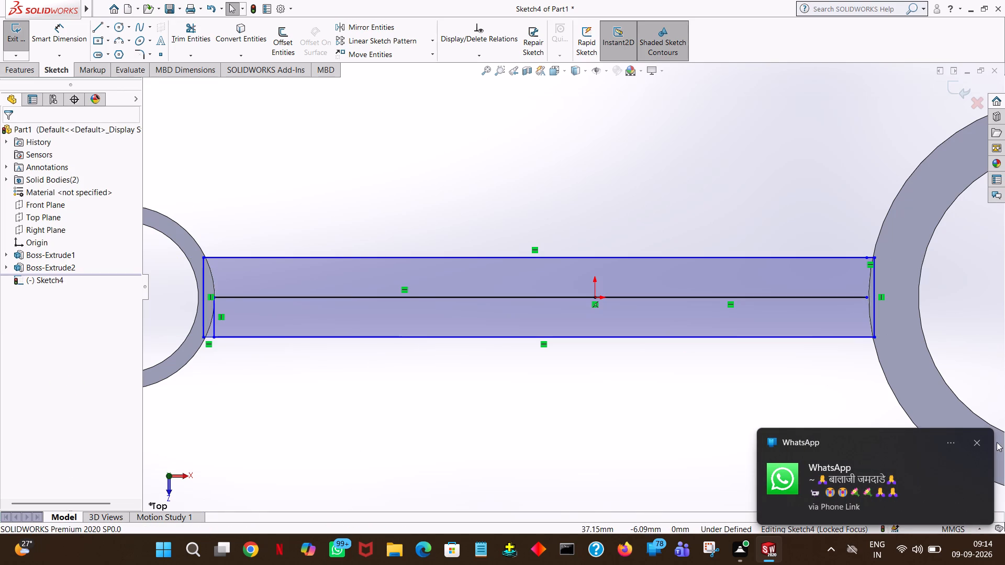
# Trim away the 4 mm vertical line at the small ring and both segments of the centre line inside the web profile.
pyautogui.click(204, 21)
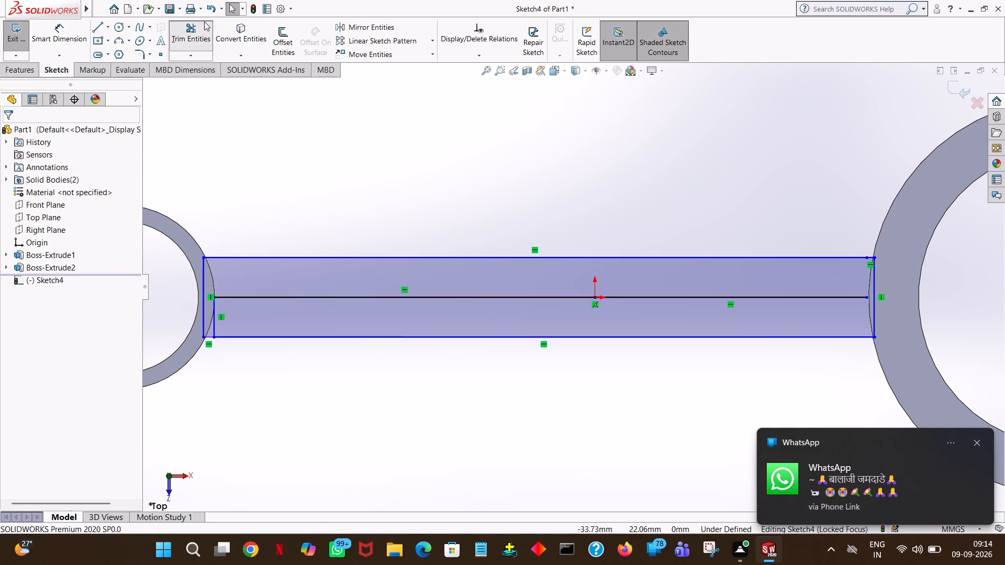
pyautogui.click(212, 320)
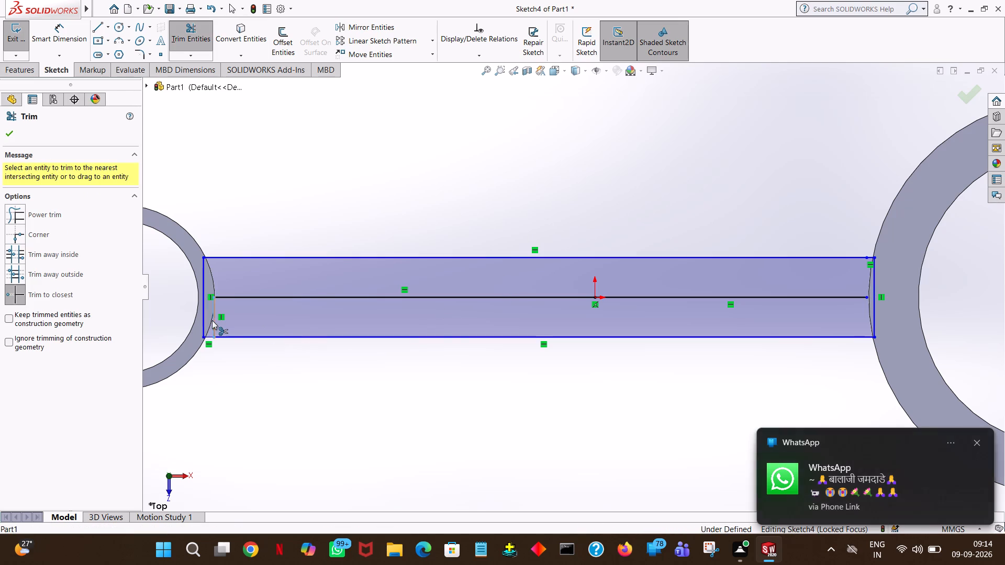
pyautogui.click(251, 295)
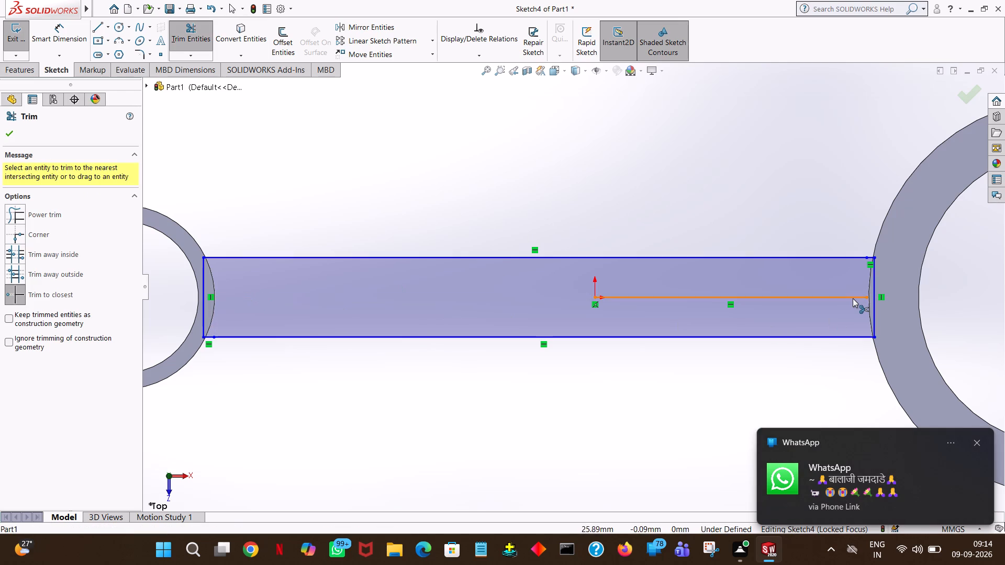
pyautogui.click(853, 298)
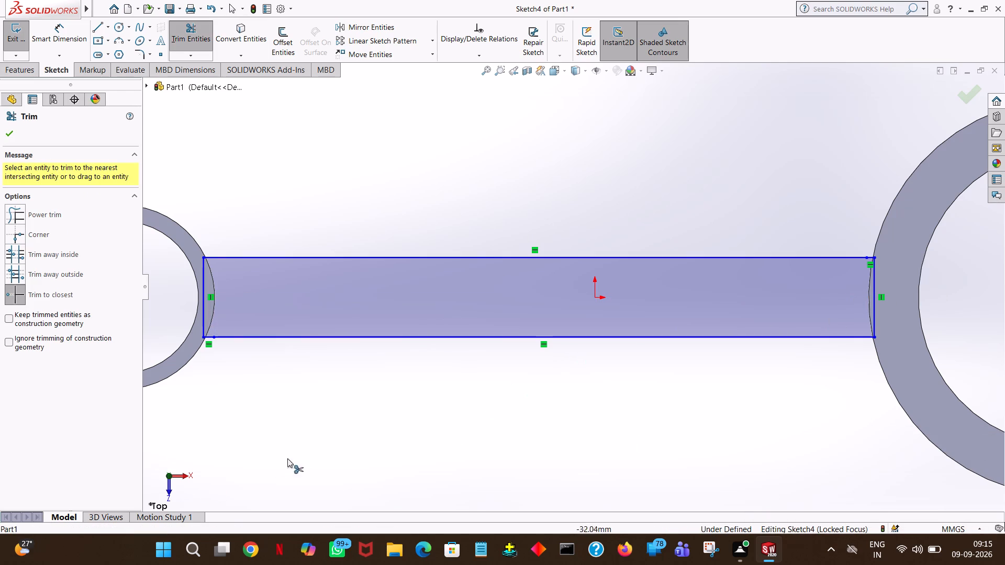
pyautogui.moveTo(310, 457); pyautogui.dragTo(340, 246, button='middle')
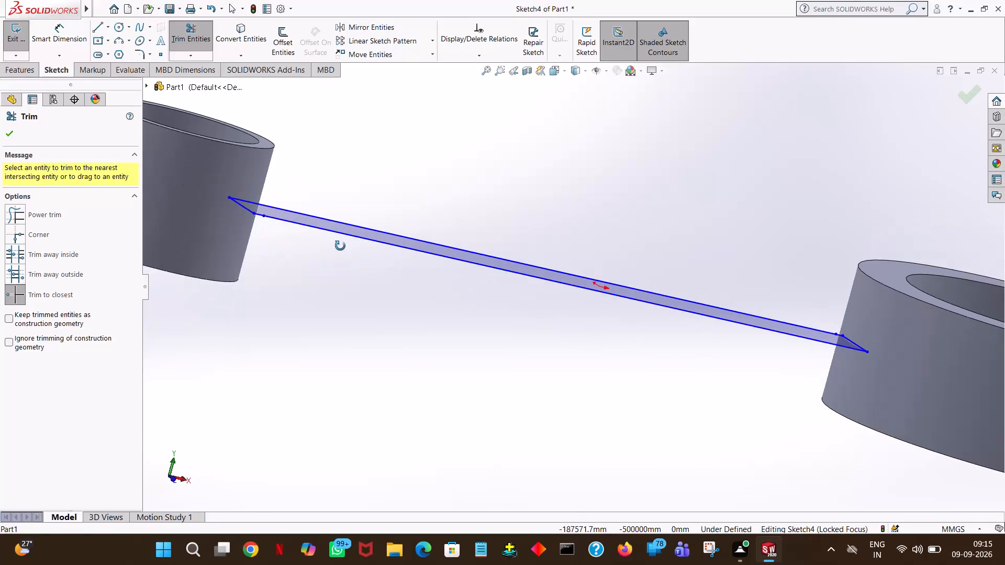
pyautogui.moveTo(340, 246); pyautogui.dragTo(358, 273, button='middle')
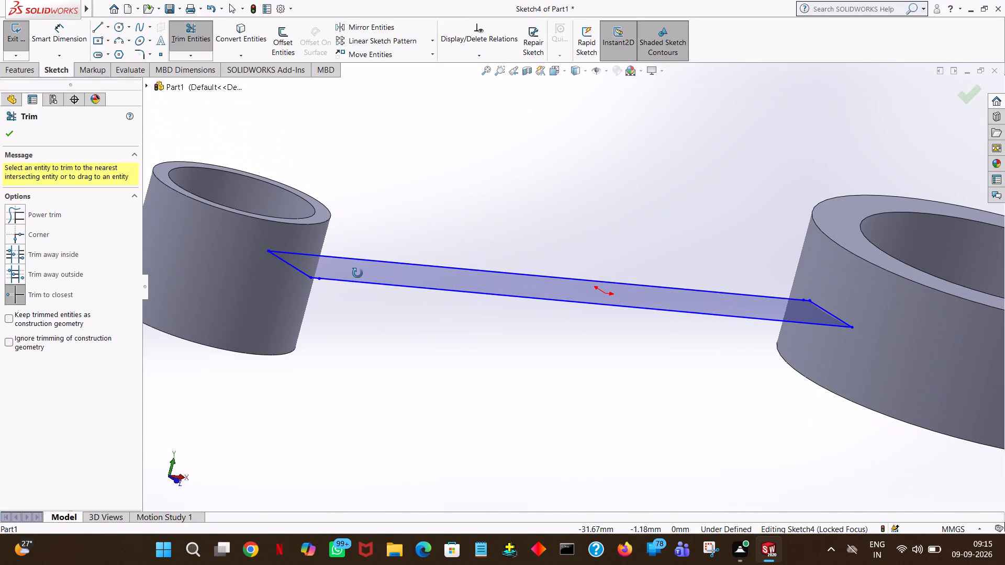
pyautogui.moveTo(358, 273); pyautogui.dragTo(358, 275, button='middle')
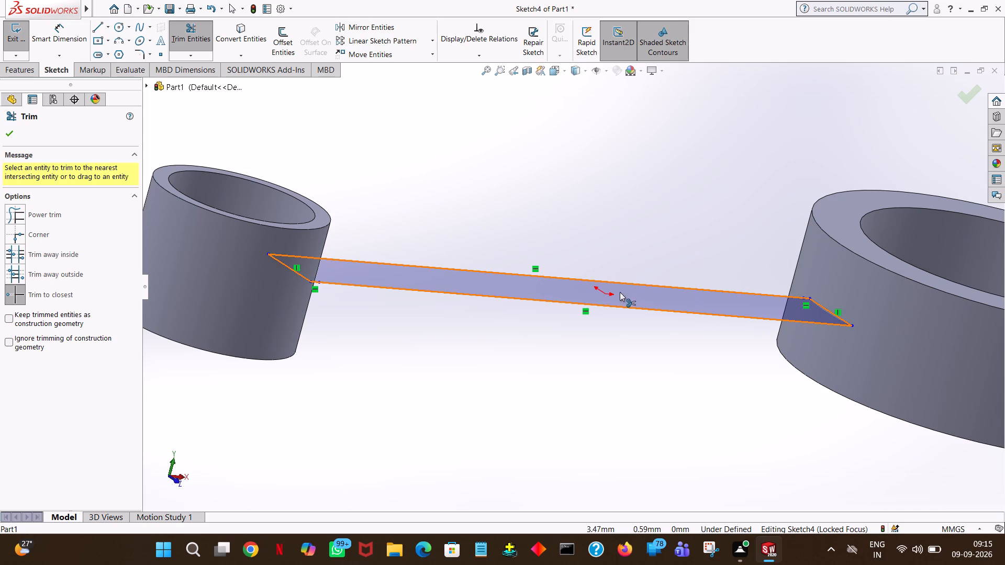
pyautogui.click(10, 137)
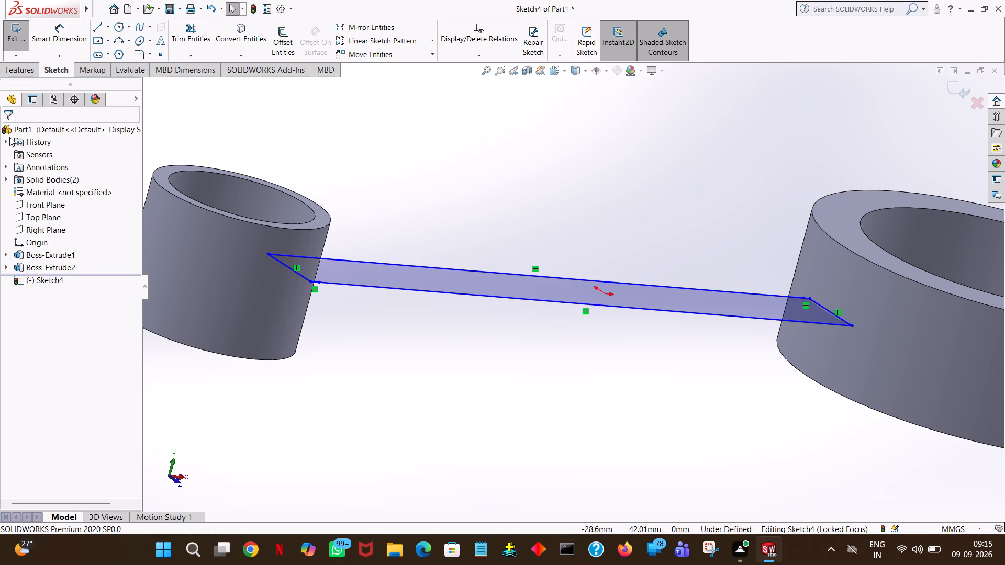
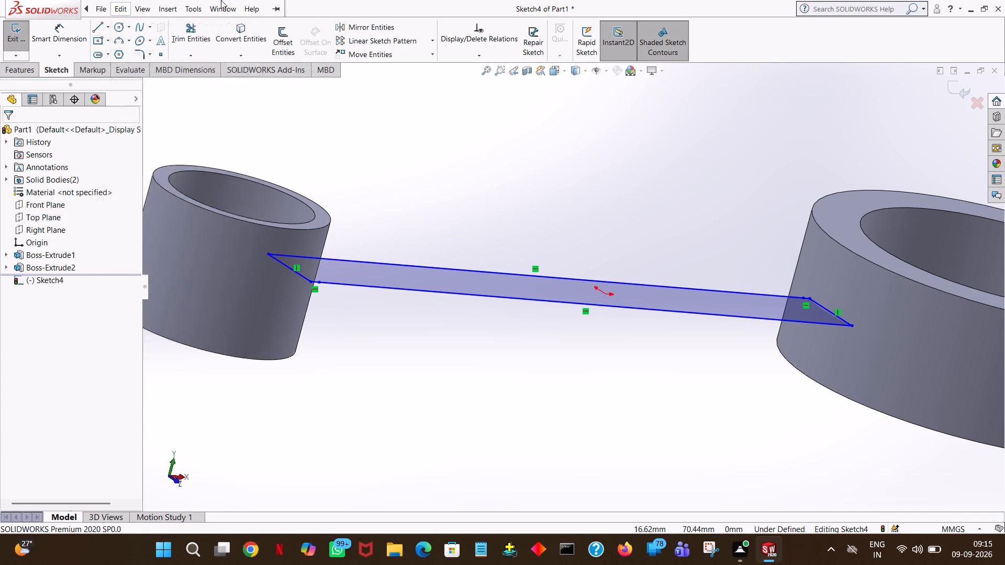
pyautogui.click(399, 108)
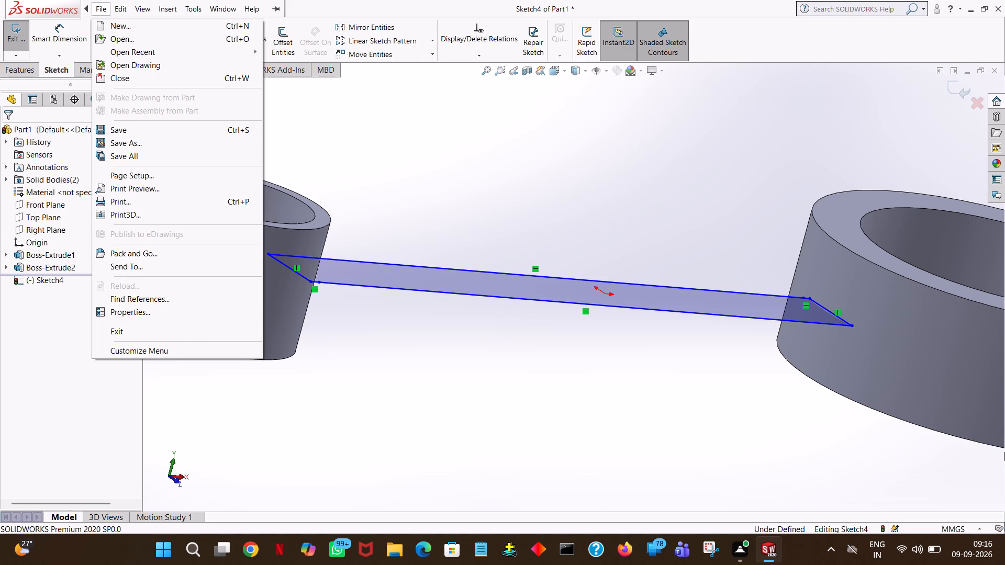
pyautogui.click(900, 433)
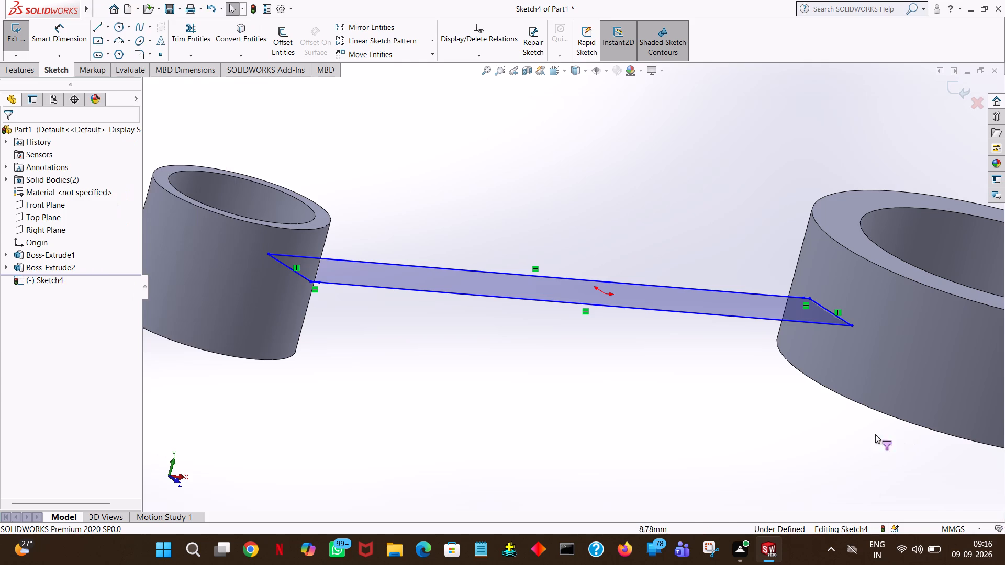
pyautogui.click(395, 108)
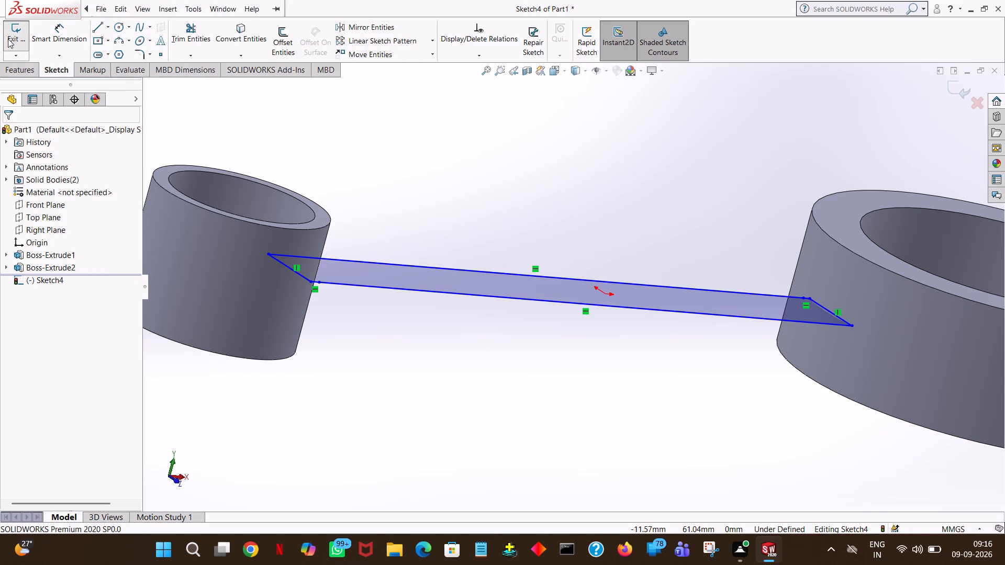
# Extrude the closed web profile between the two rings as a Mid Plane boss with an 8 mm depth, merging the result.
pyautogui.click(1, 65)
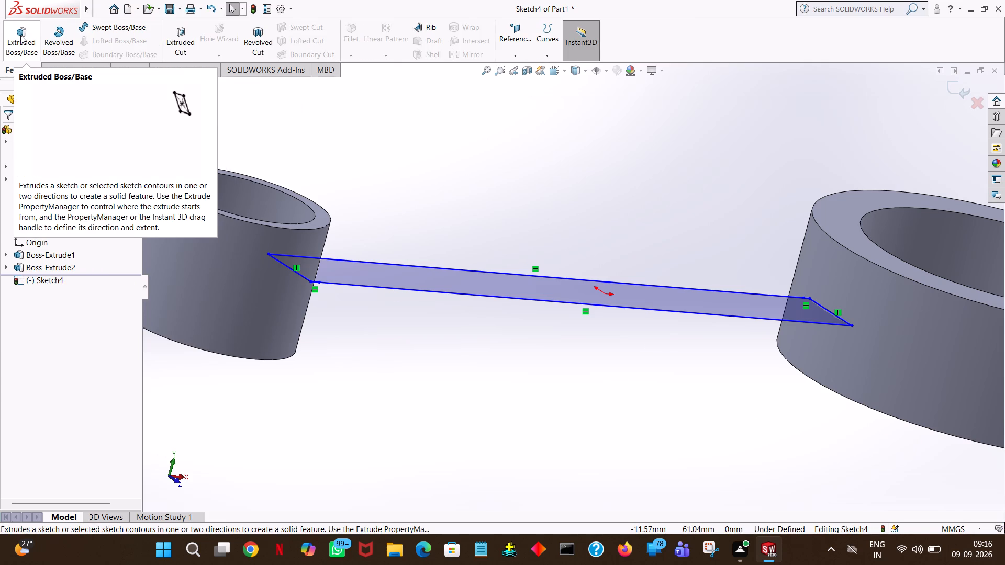
pyautogui.click(20, 35)
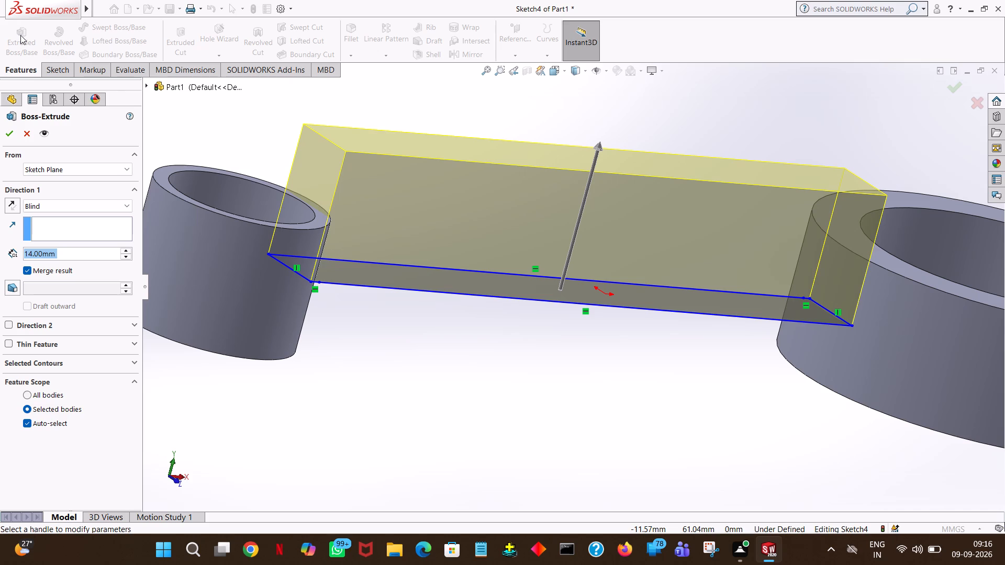
pyautogui.click(73, 206)
pyautogui.click(49, 270)
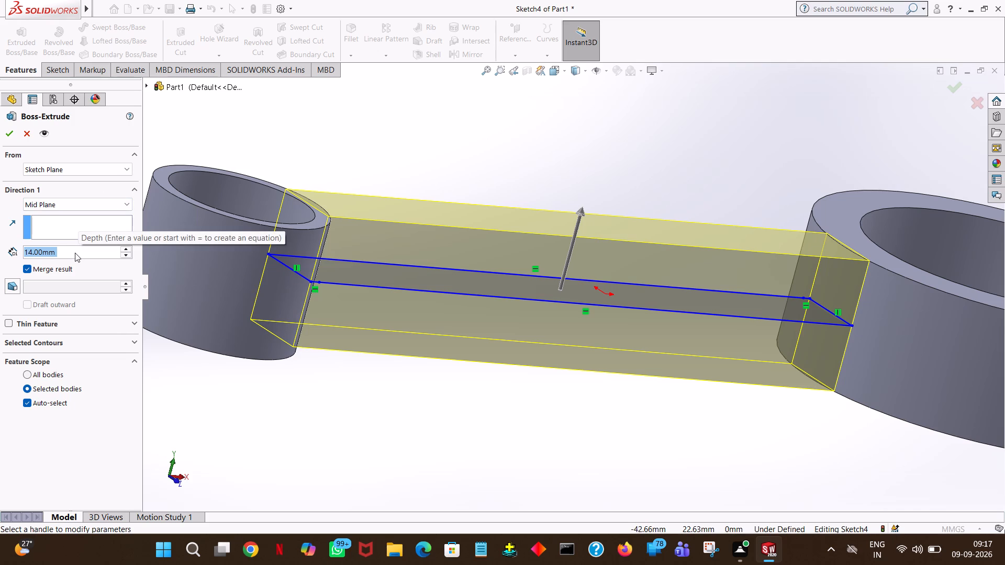
pyautogui.press('8')
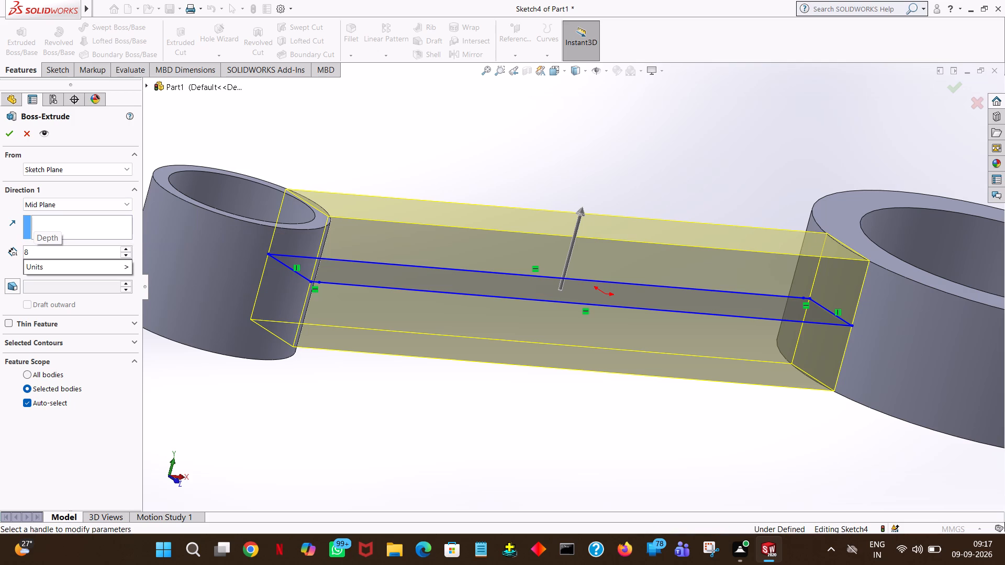
pyautogui.click(632, 163)
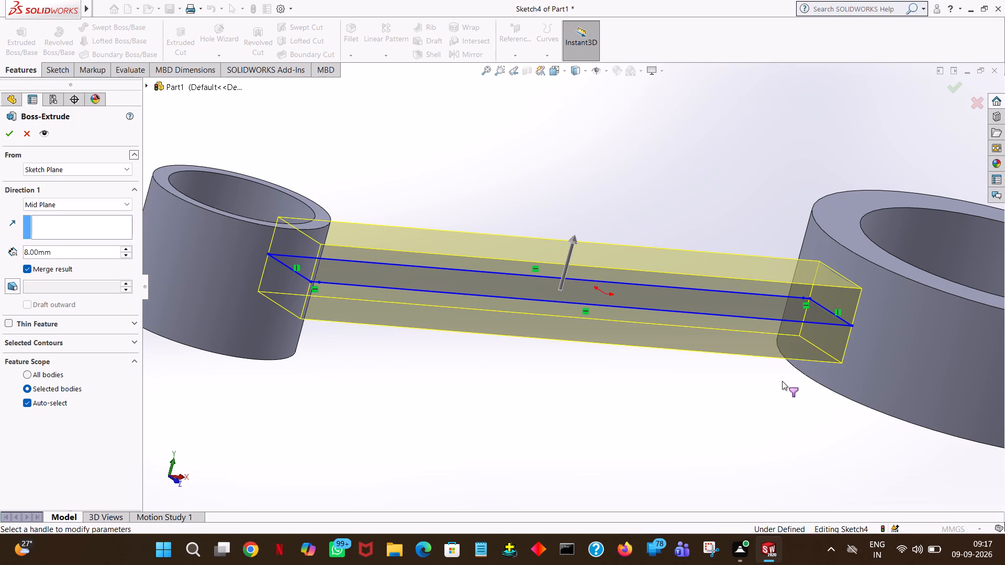
pyautogui.moveTo(747, 399); pyautogui.dragTo(638, 392, button='middle')
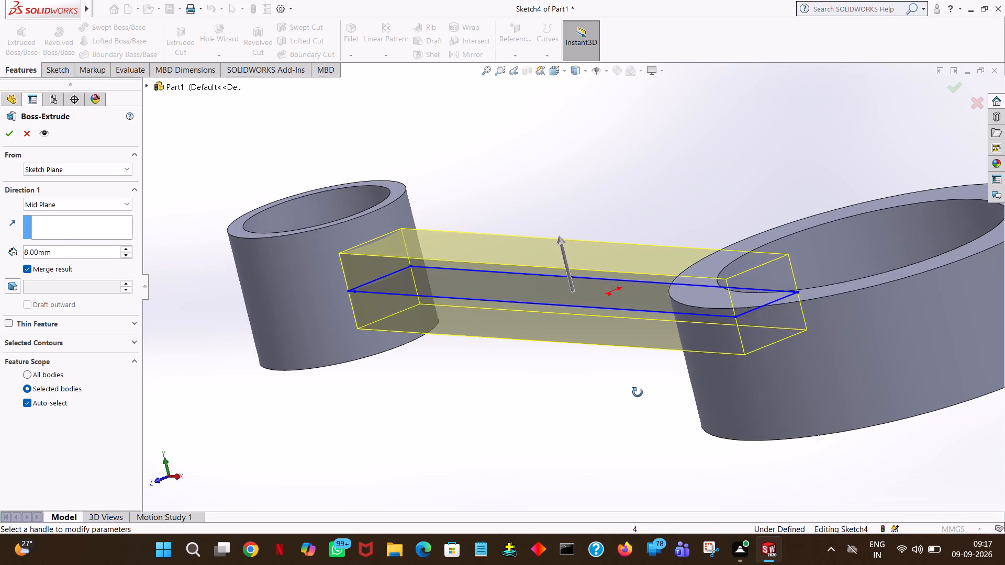
pyautogui.moveTo(638, 392); pyautogui.dragTo(634, 391, button='middle')
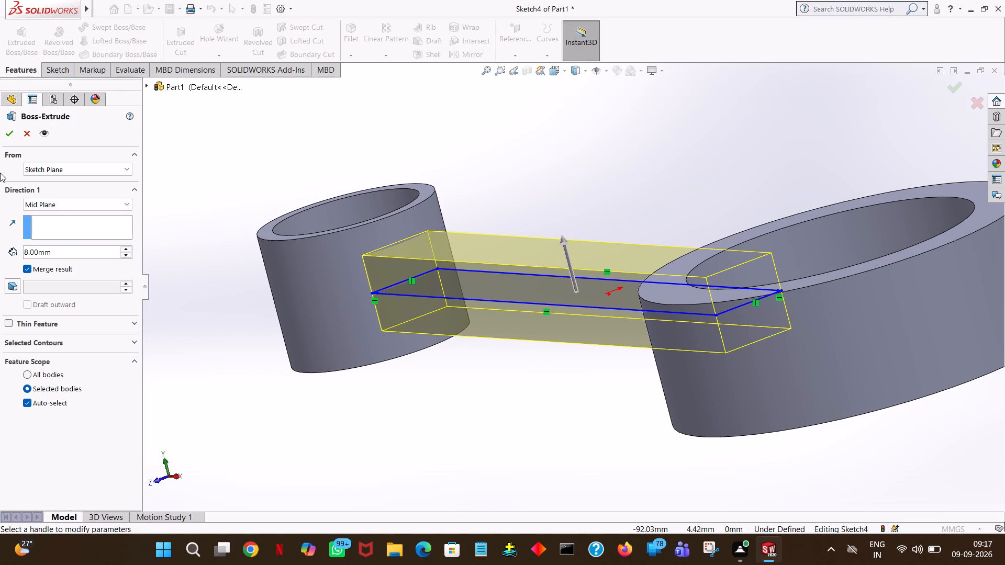
pyautogui.click(9, 137)
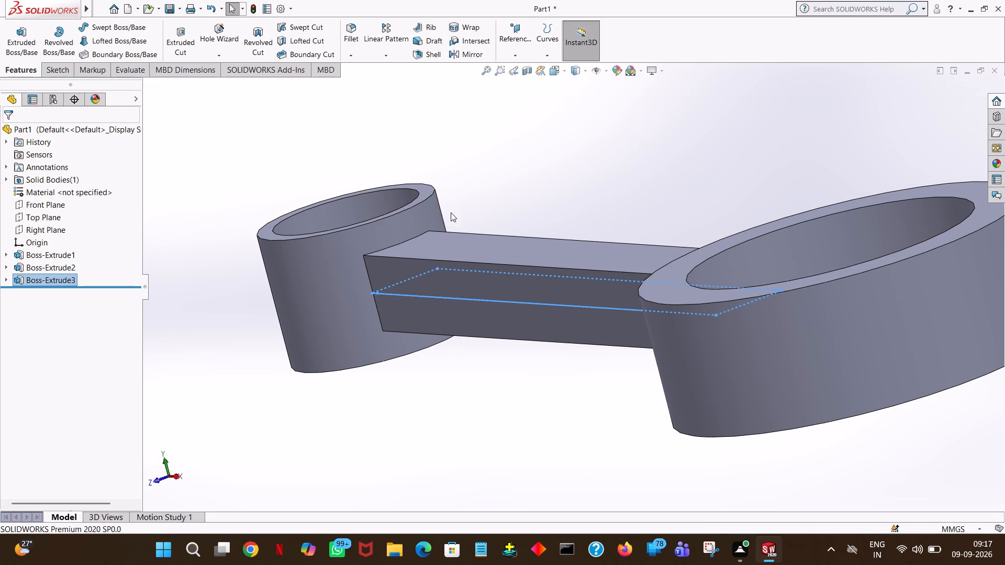
# Try to create a 15.25 mm face fillet between the small ring's outer cylindrical face and the web's upper face.
pyautogui.moveTo(576, 225); pyautogui.dragTo(606, 304, button='middle')
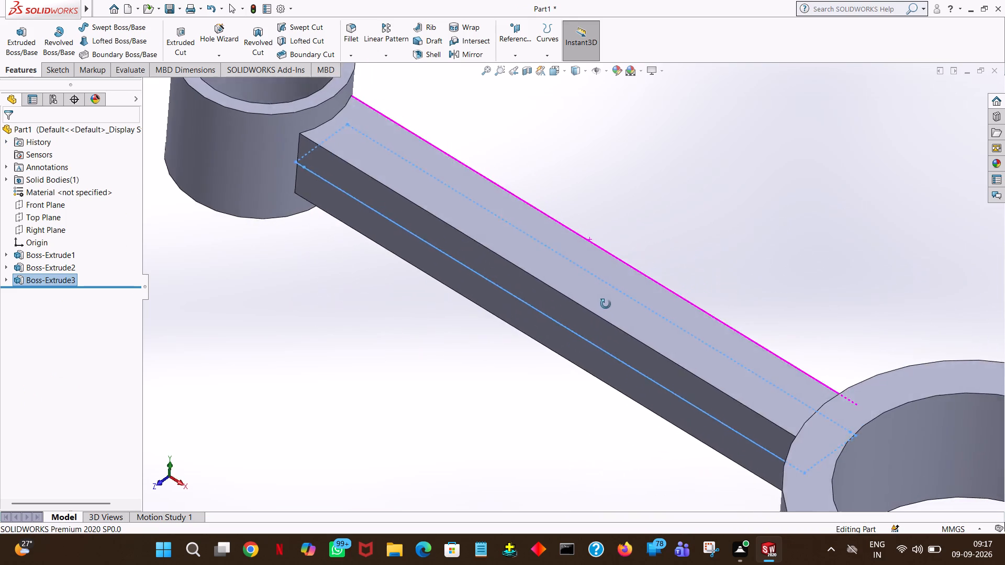
pyautogui.moveTo(606, 304); pyautogui.dragTo(576, 250, button='middle')
pyautogui.click(632, 165)
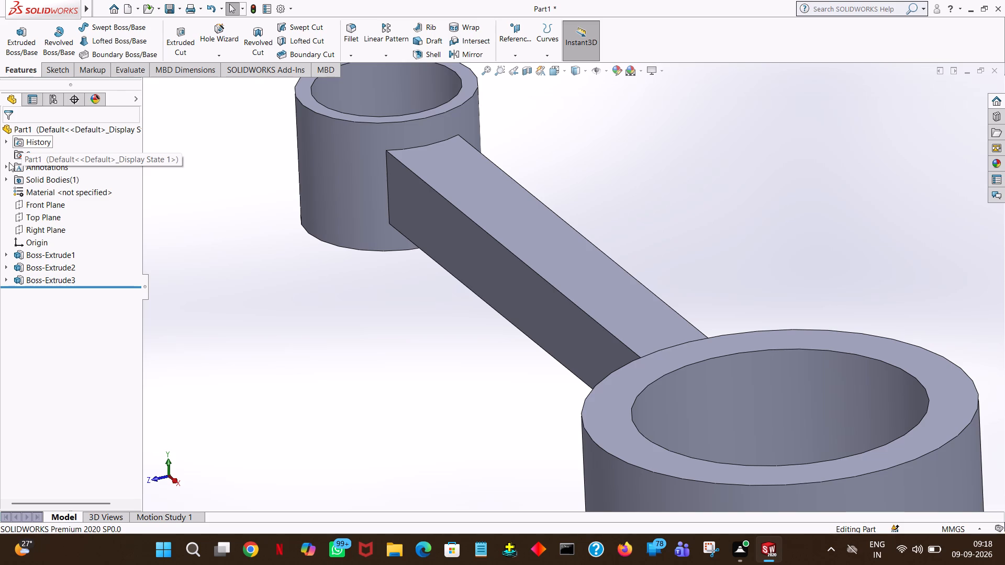
pyautogui.click(358, 33)
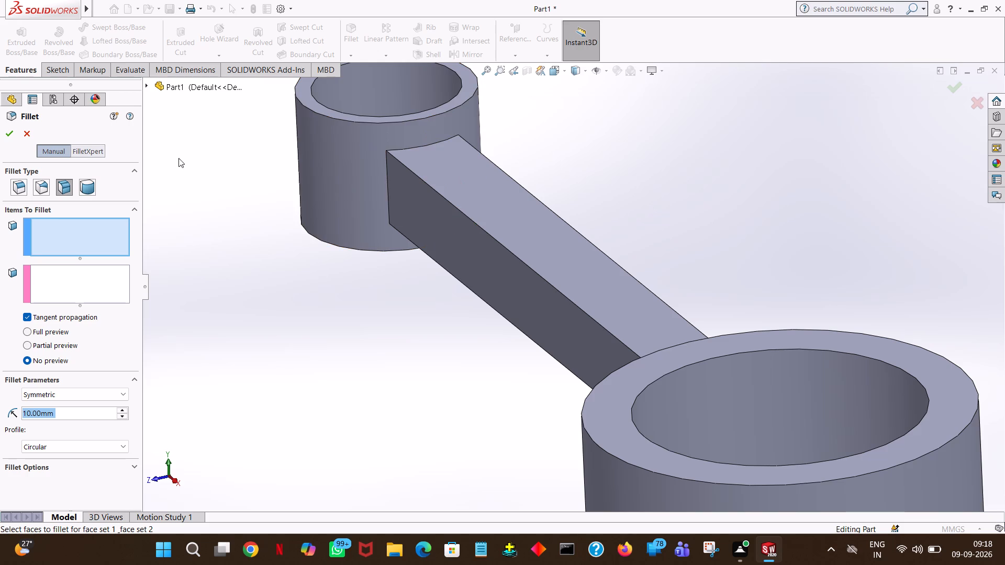
pyautogui.click(60, 193)
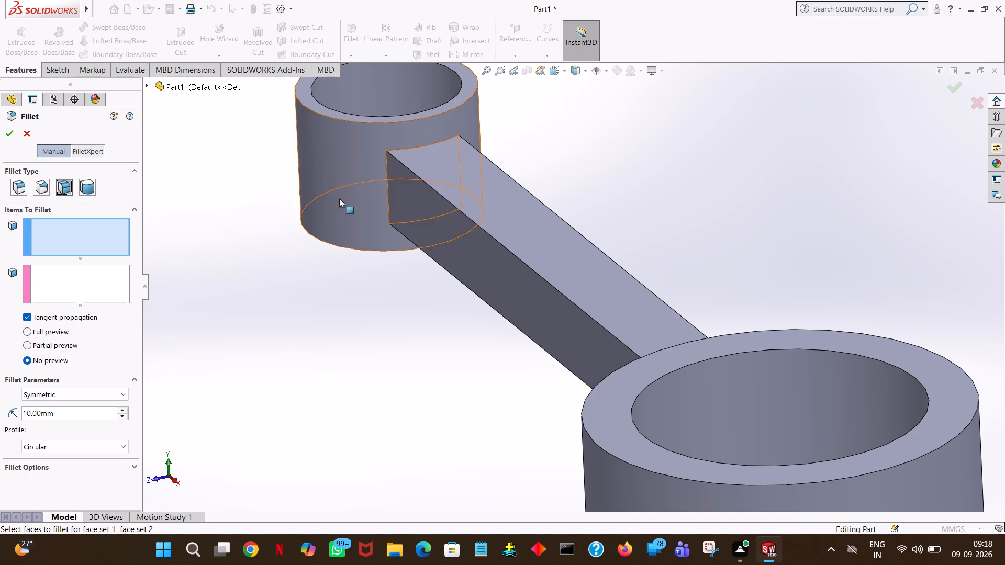
pyautogui.click(443, 123)
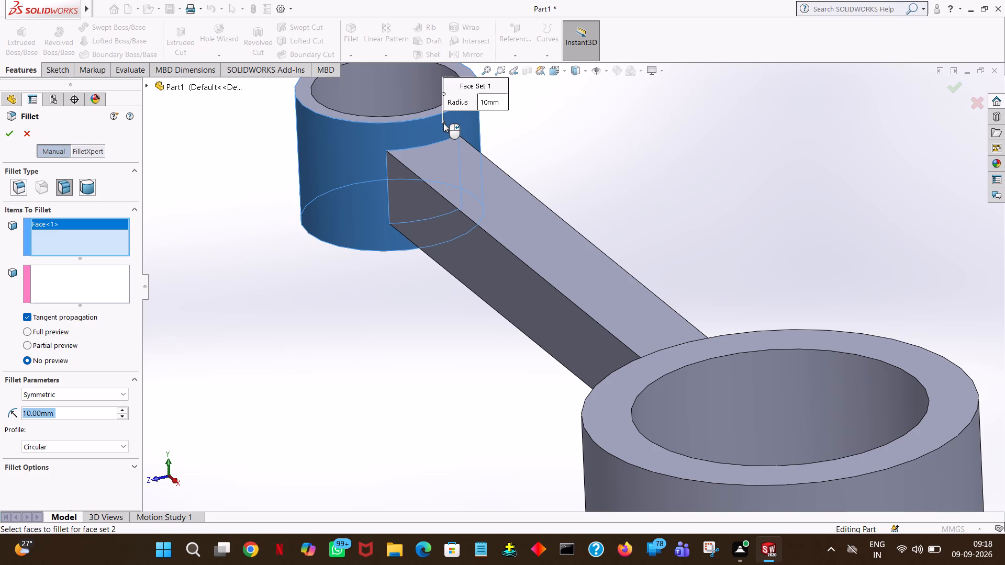
pyautogui.click(88, 279)
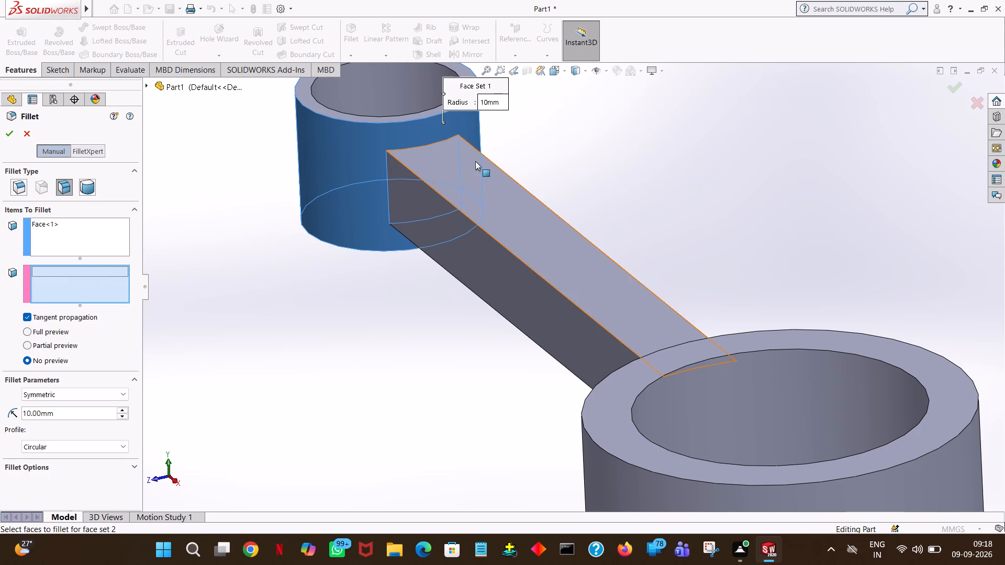
pyautogui.click(475, 161)
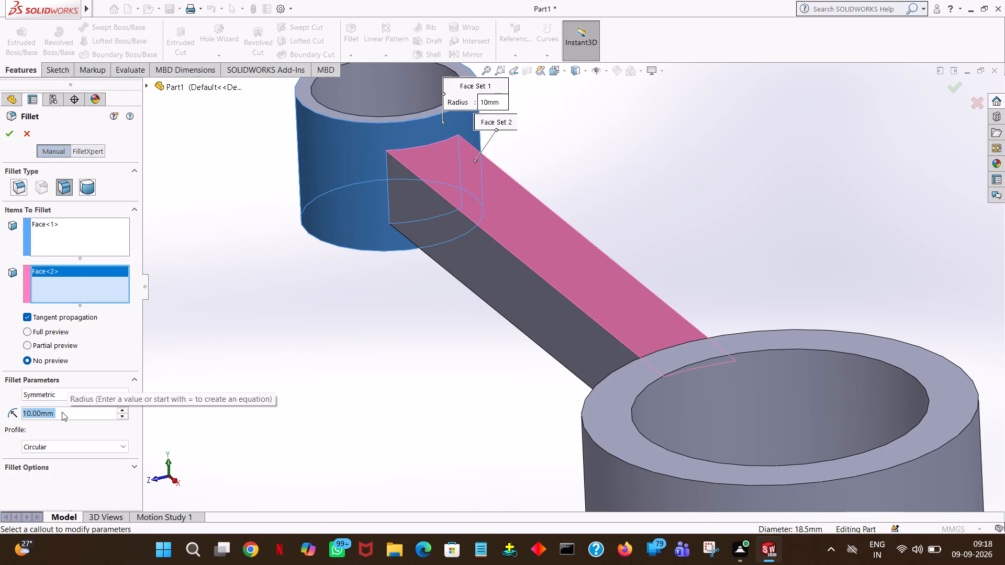
pyautogui.write('15.25')
pyautogui.press('Return')
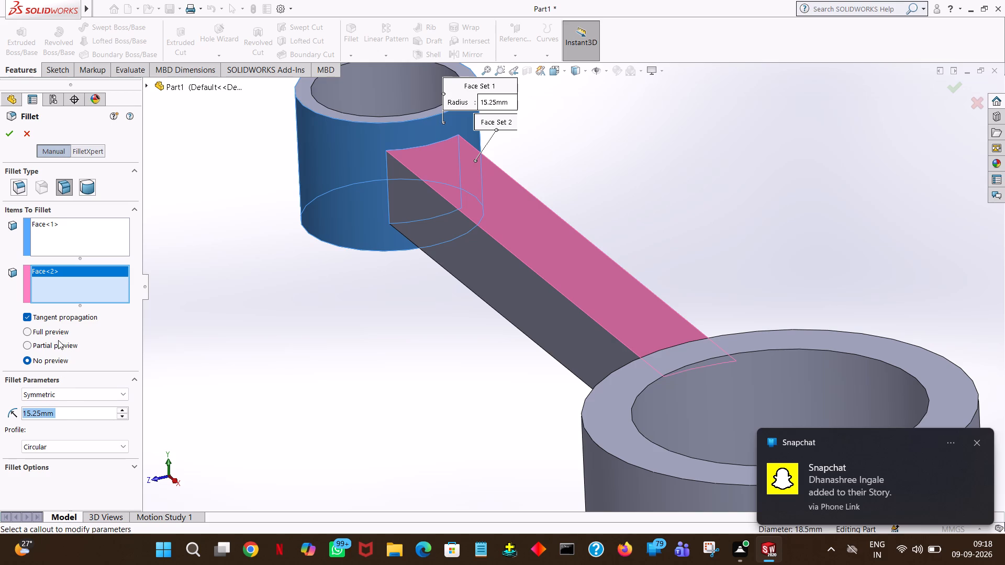
pyautogui.click(14, 134)
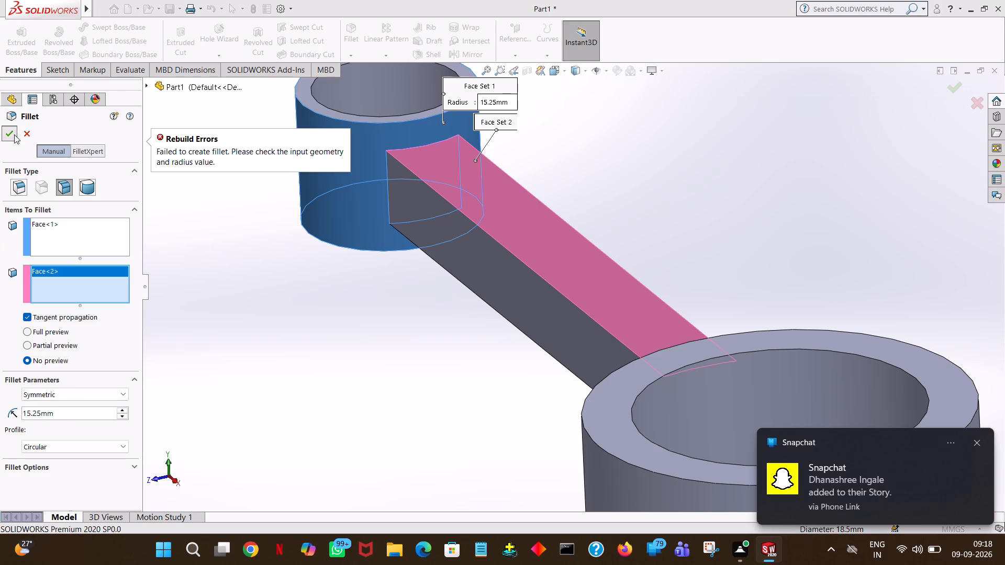
pyautogui.click(14, 134)
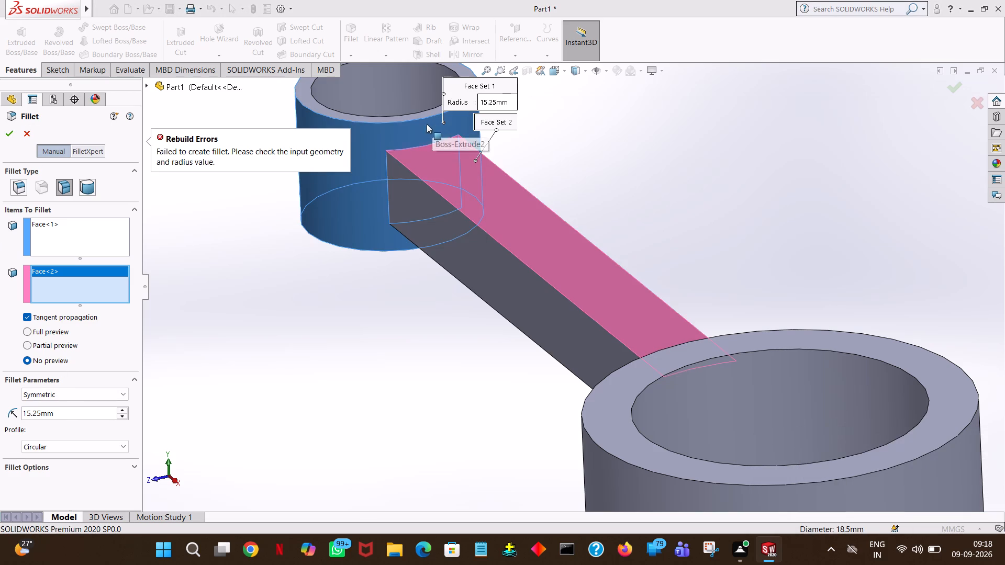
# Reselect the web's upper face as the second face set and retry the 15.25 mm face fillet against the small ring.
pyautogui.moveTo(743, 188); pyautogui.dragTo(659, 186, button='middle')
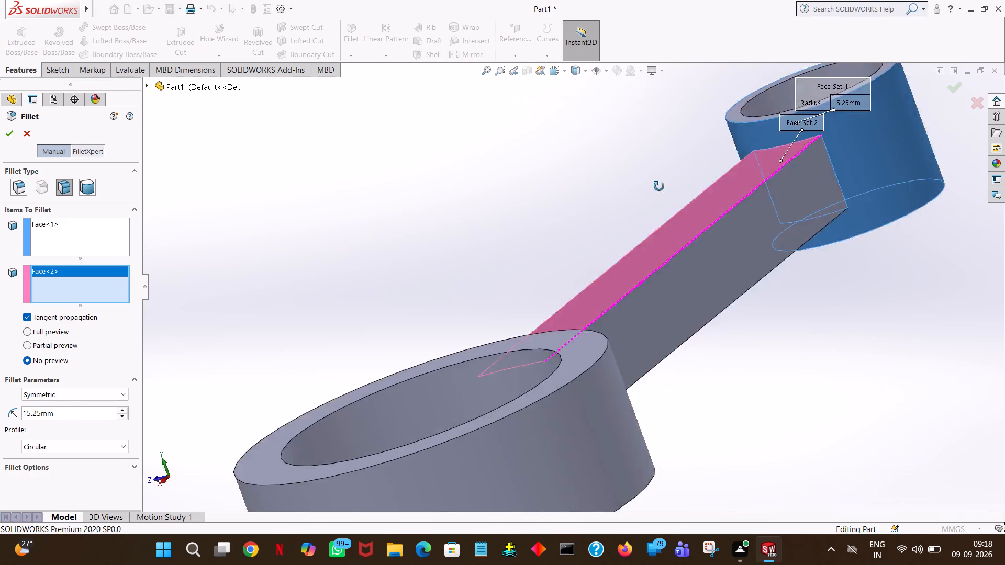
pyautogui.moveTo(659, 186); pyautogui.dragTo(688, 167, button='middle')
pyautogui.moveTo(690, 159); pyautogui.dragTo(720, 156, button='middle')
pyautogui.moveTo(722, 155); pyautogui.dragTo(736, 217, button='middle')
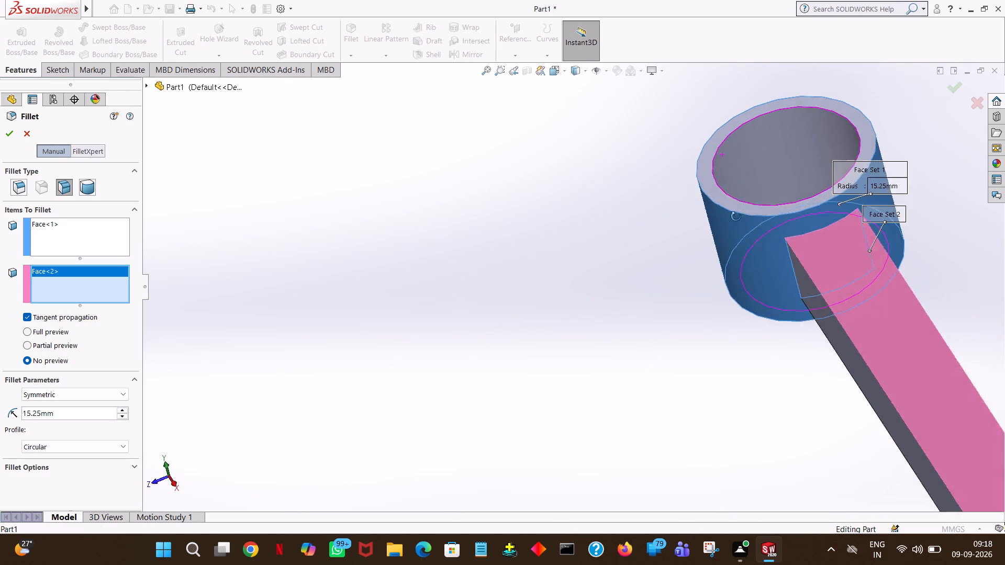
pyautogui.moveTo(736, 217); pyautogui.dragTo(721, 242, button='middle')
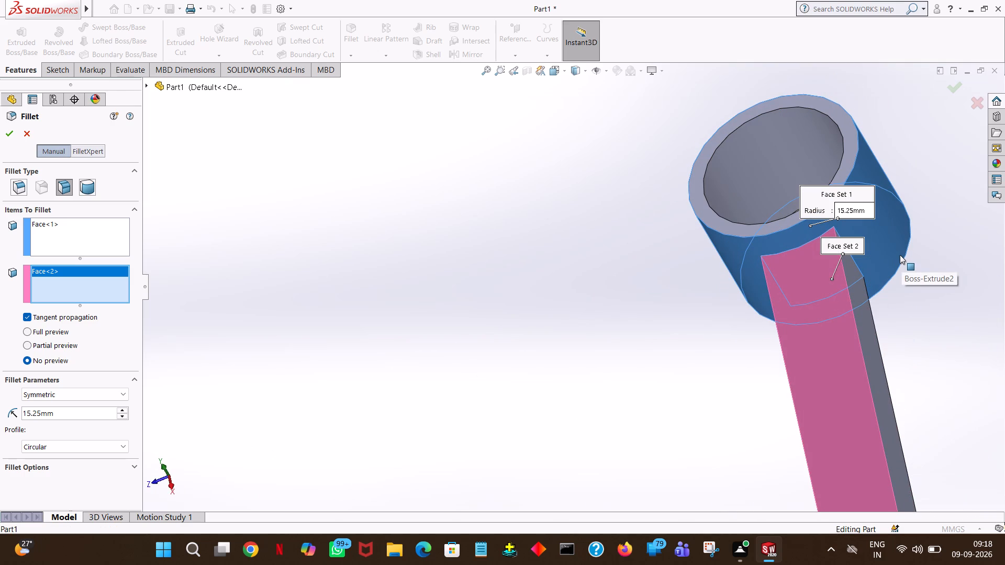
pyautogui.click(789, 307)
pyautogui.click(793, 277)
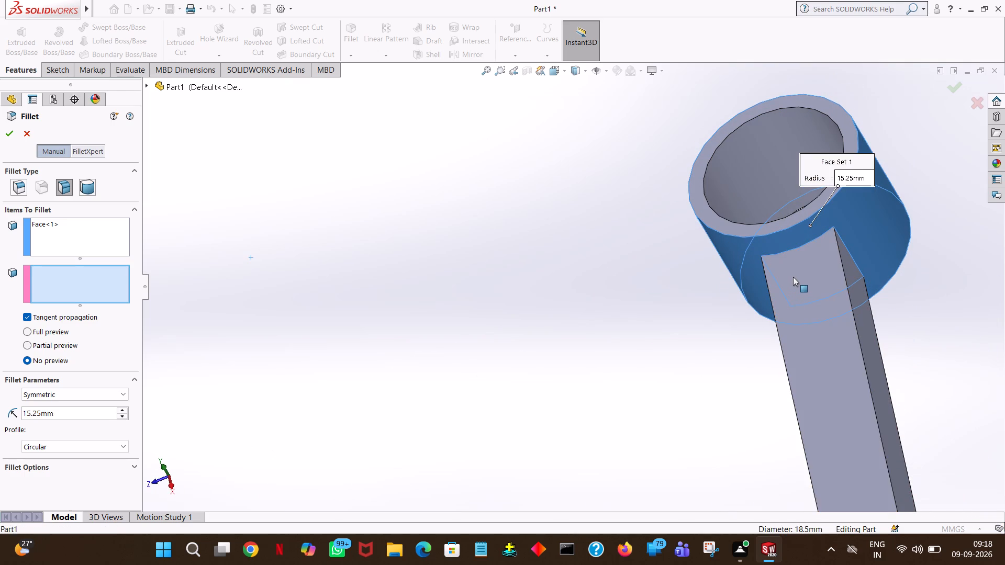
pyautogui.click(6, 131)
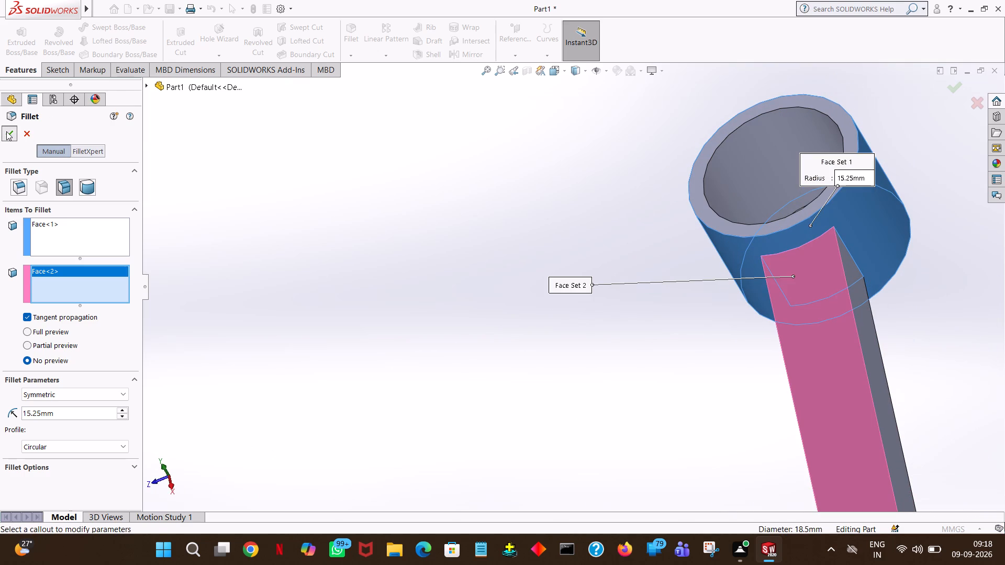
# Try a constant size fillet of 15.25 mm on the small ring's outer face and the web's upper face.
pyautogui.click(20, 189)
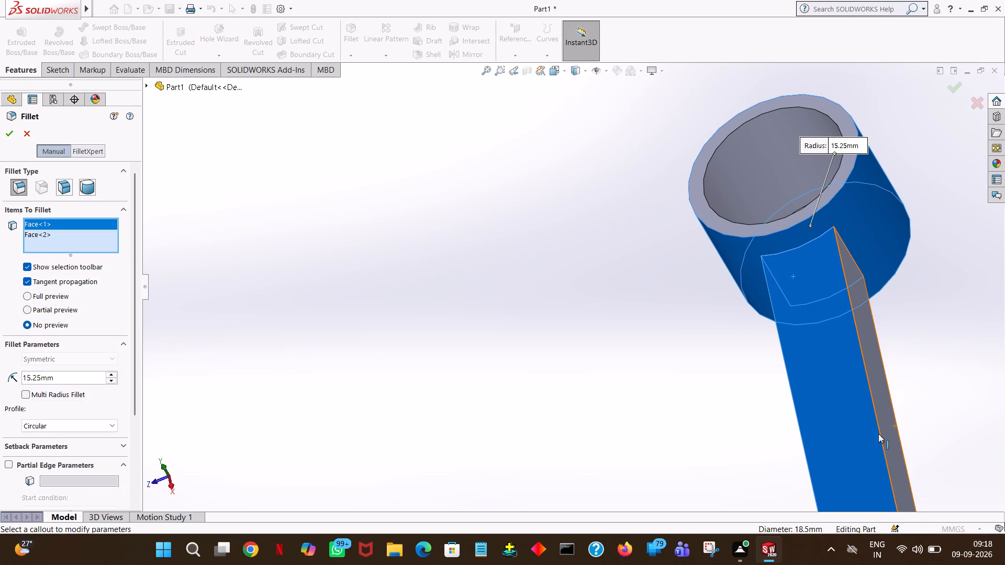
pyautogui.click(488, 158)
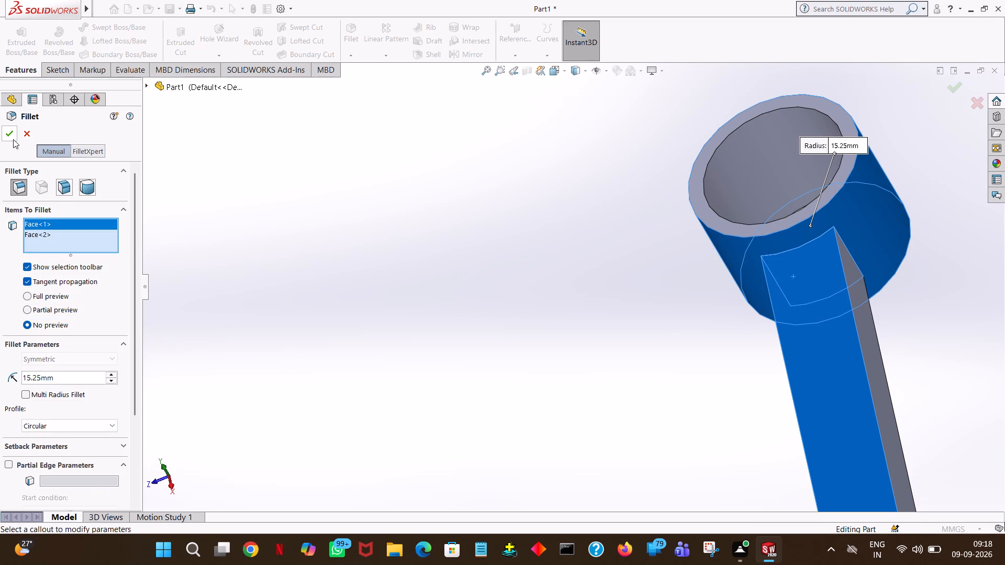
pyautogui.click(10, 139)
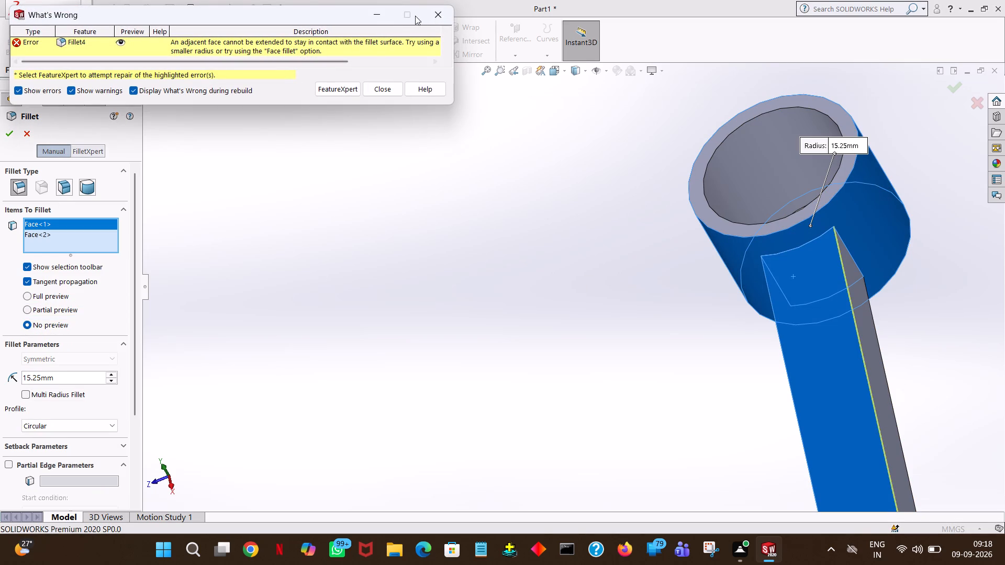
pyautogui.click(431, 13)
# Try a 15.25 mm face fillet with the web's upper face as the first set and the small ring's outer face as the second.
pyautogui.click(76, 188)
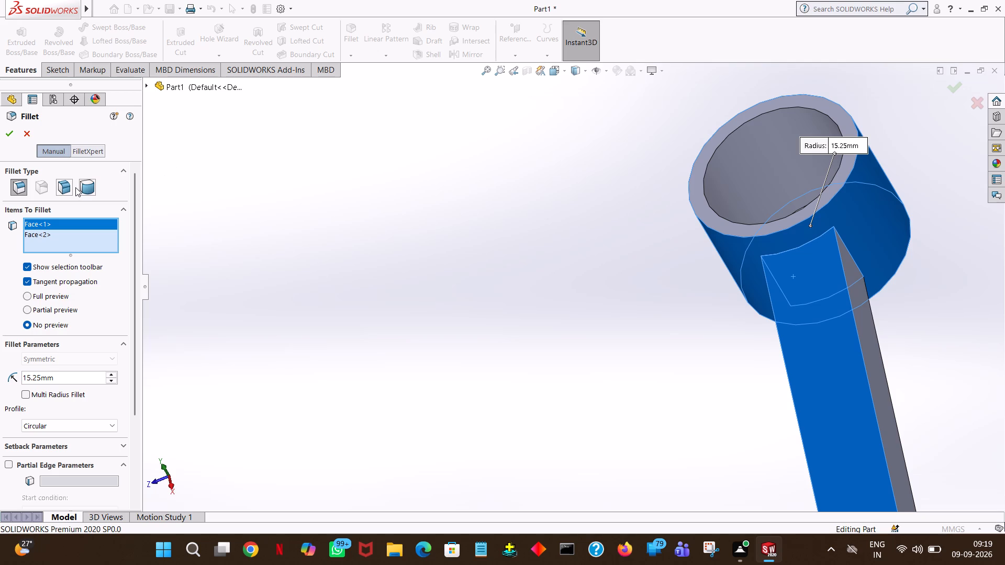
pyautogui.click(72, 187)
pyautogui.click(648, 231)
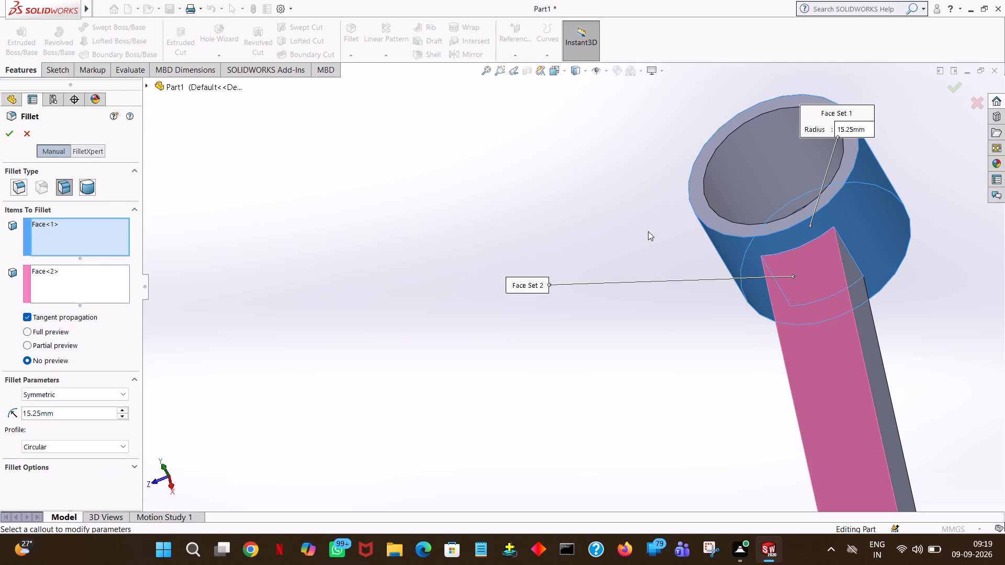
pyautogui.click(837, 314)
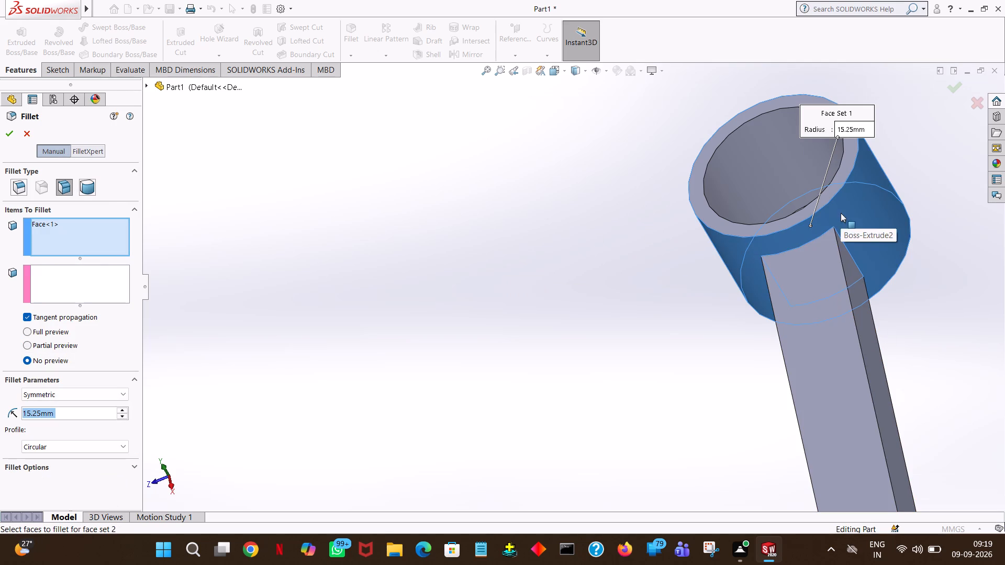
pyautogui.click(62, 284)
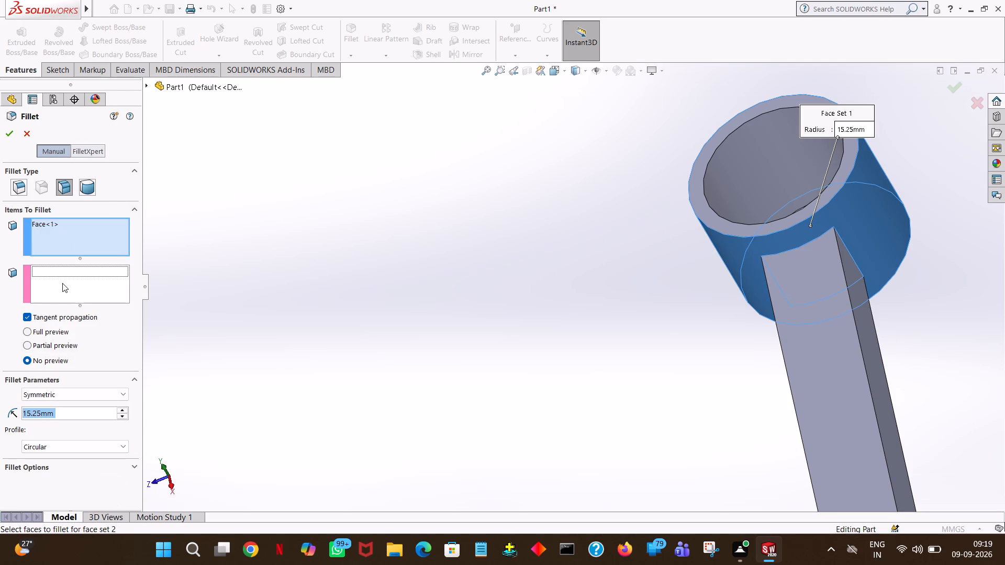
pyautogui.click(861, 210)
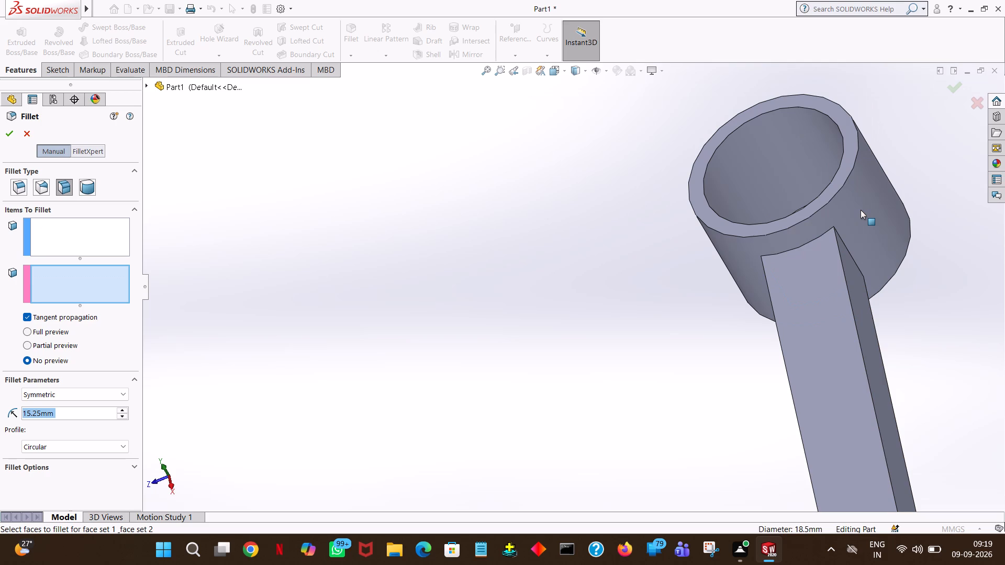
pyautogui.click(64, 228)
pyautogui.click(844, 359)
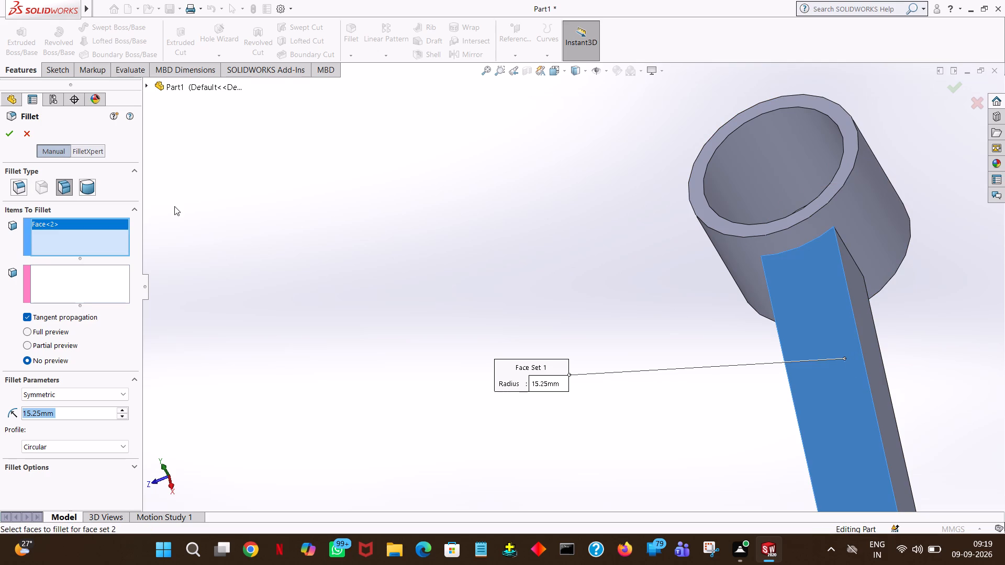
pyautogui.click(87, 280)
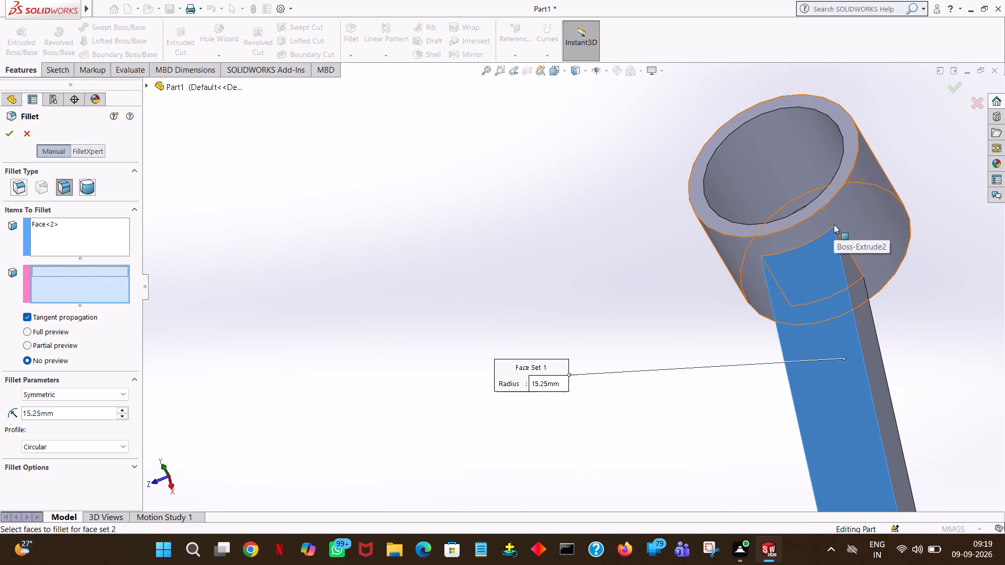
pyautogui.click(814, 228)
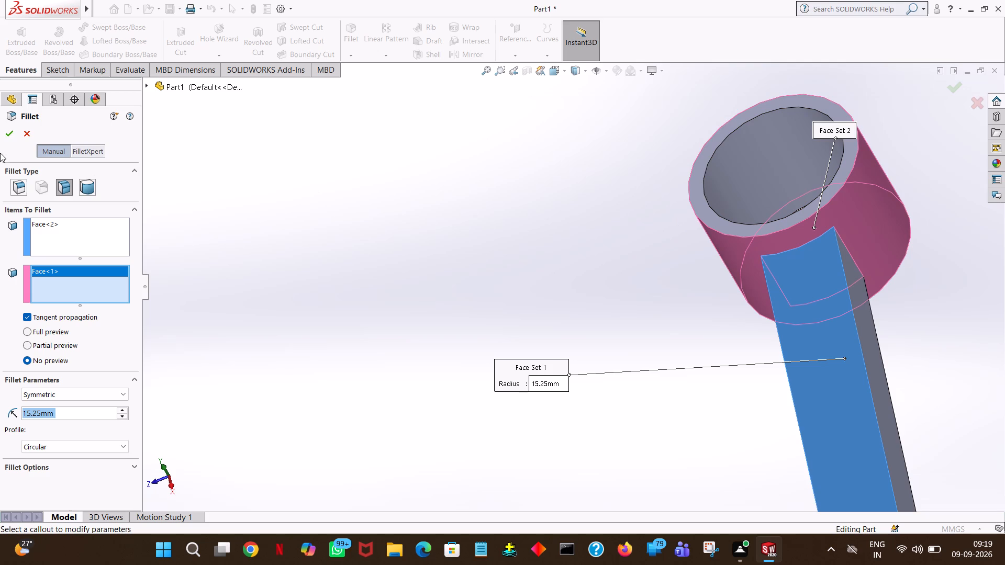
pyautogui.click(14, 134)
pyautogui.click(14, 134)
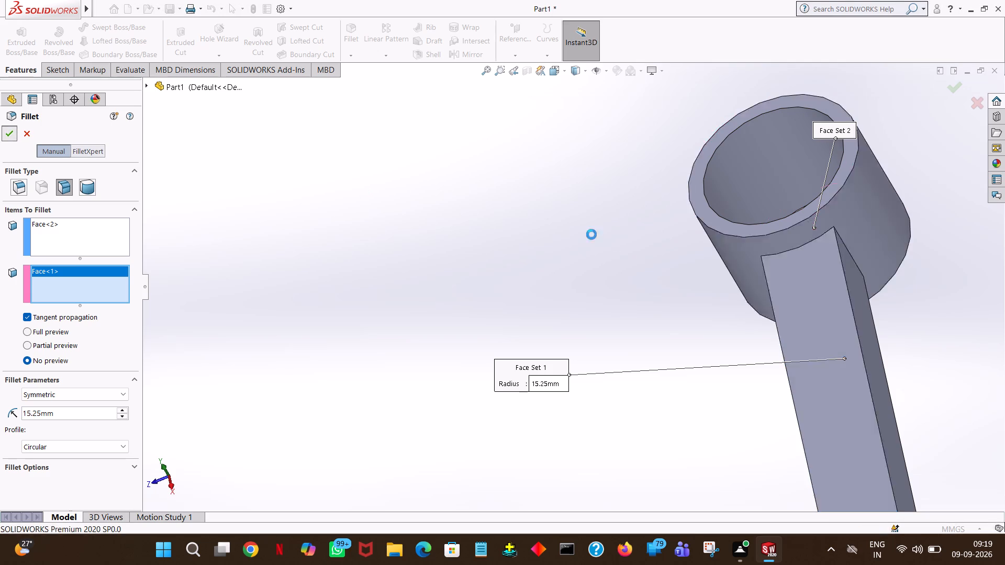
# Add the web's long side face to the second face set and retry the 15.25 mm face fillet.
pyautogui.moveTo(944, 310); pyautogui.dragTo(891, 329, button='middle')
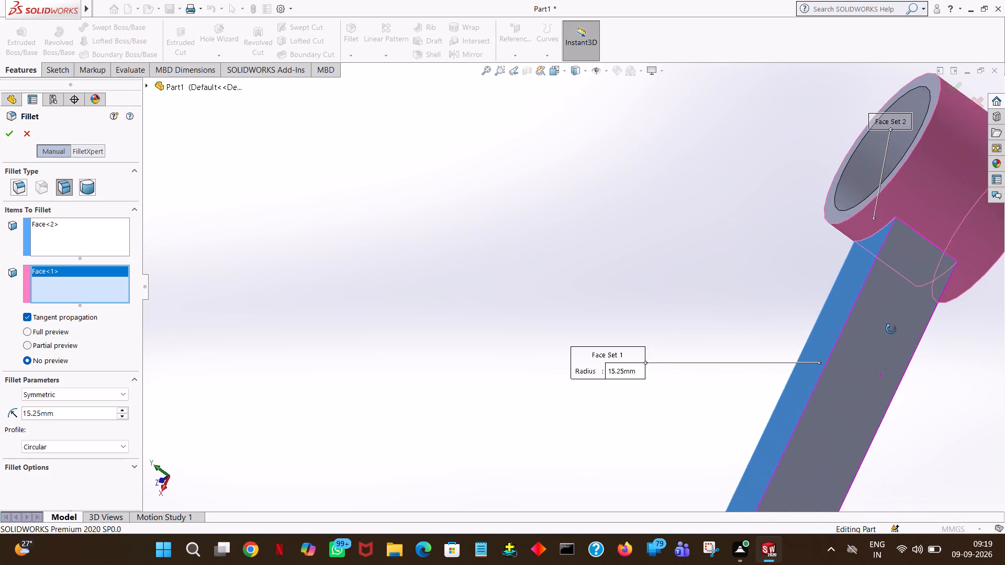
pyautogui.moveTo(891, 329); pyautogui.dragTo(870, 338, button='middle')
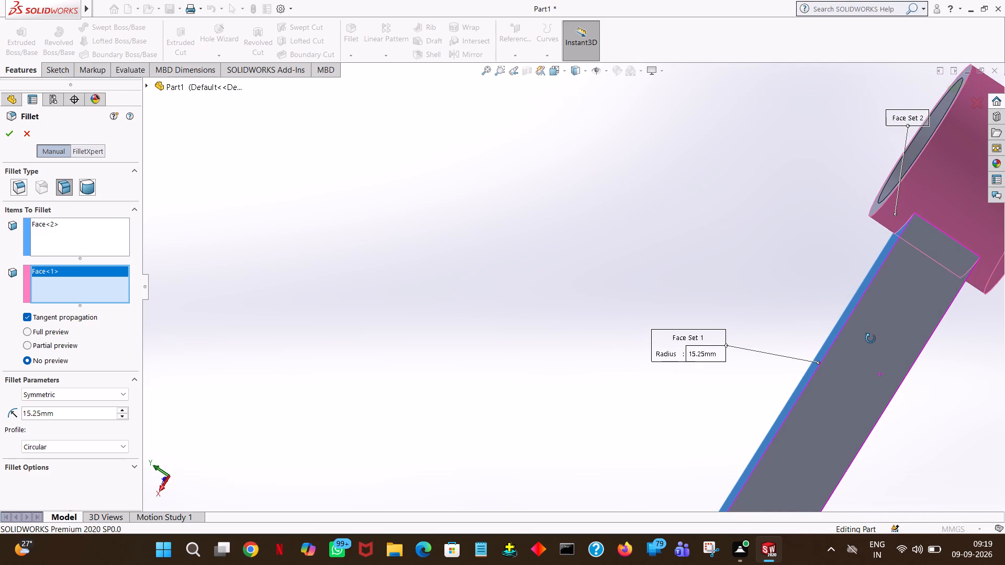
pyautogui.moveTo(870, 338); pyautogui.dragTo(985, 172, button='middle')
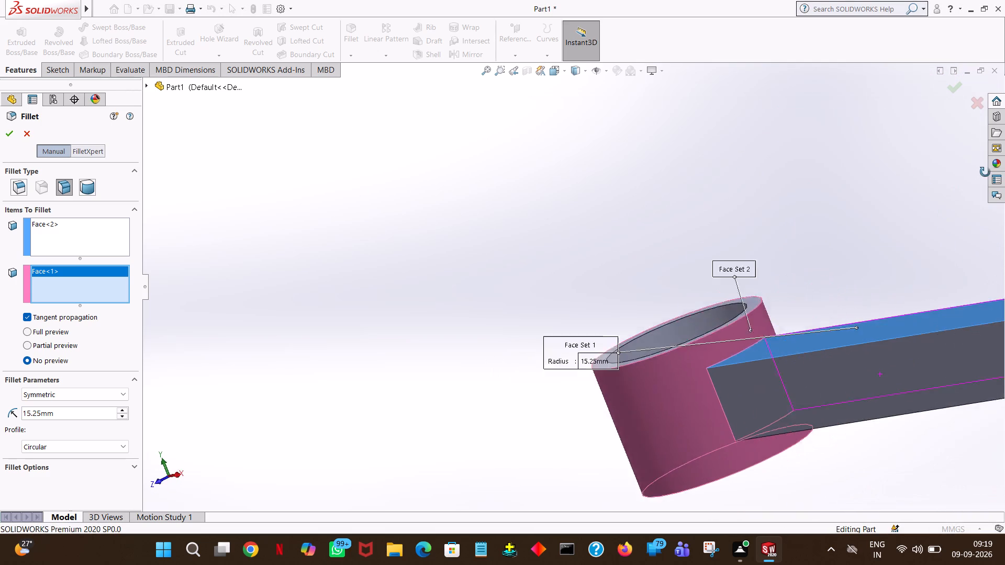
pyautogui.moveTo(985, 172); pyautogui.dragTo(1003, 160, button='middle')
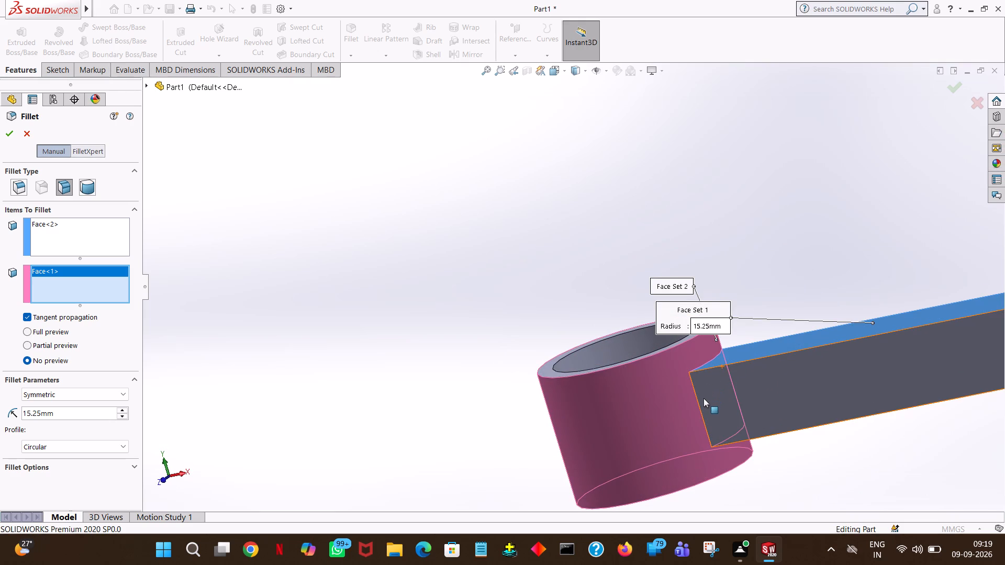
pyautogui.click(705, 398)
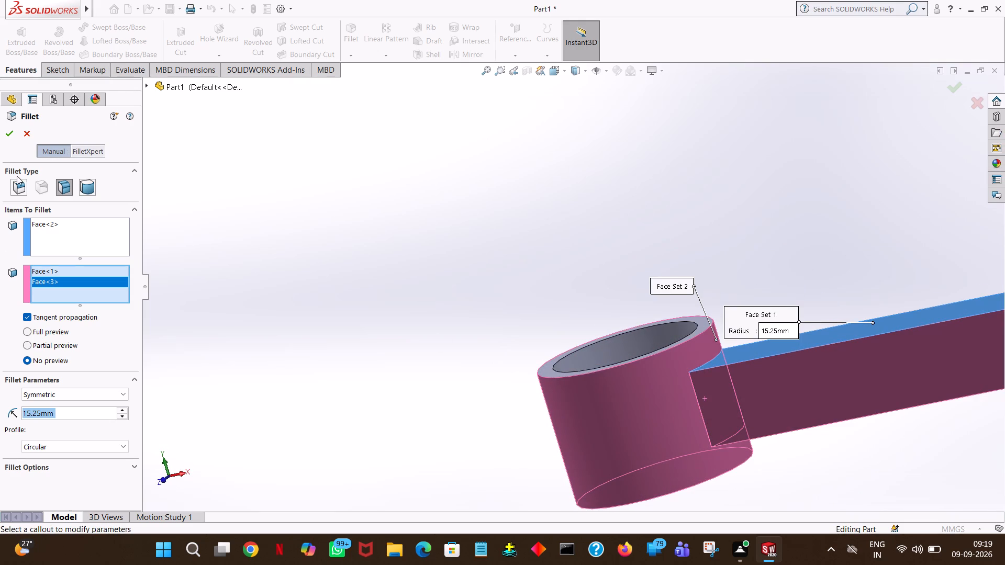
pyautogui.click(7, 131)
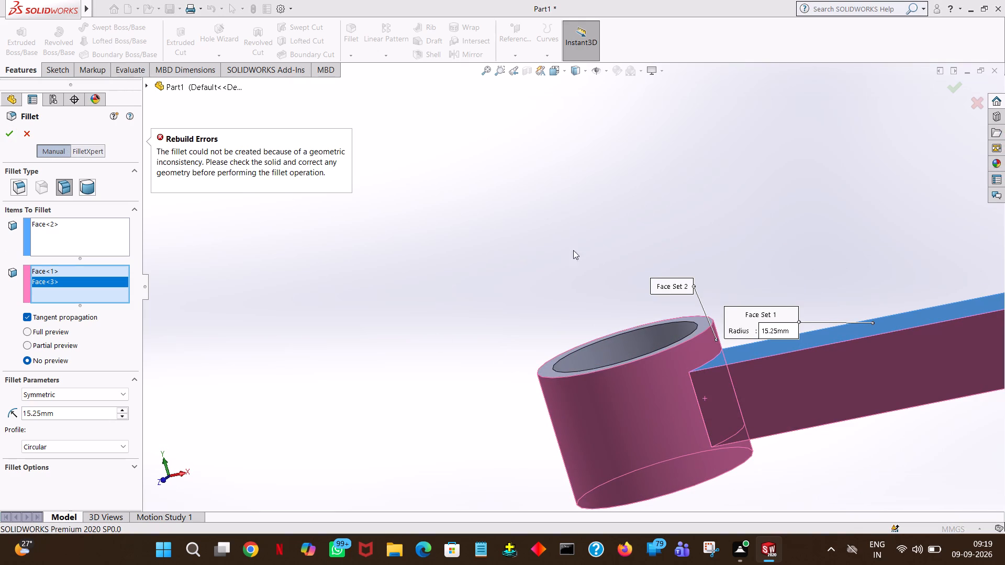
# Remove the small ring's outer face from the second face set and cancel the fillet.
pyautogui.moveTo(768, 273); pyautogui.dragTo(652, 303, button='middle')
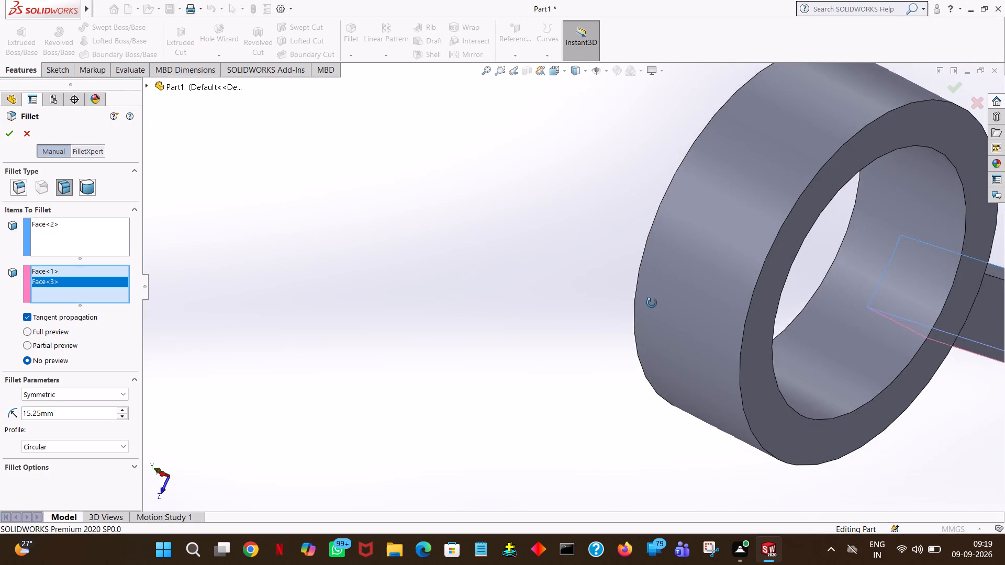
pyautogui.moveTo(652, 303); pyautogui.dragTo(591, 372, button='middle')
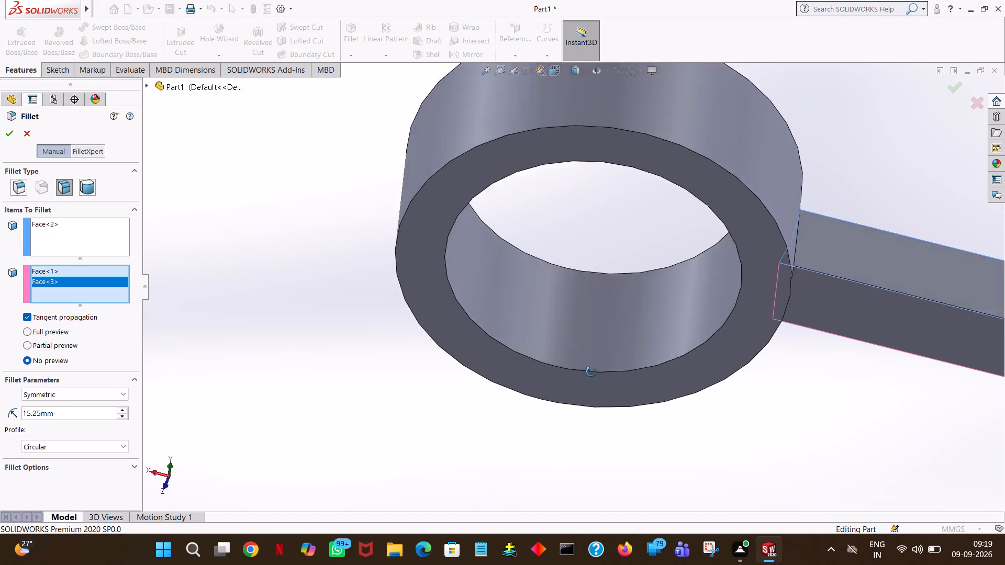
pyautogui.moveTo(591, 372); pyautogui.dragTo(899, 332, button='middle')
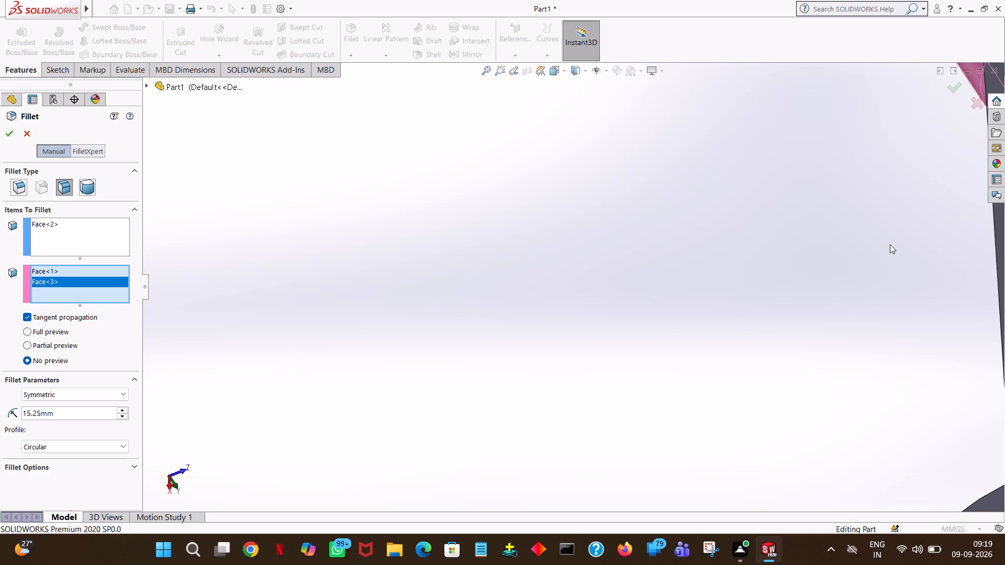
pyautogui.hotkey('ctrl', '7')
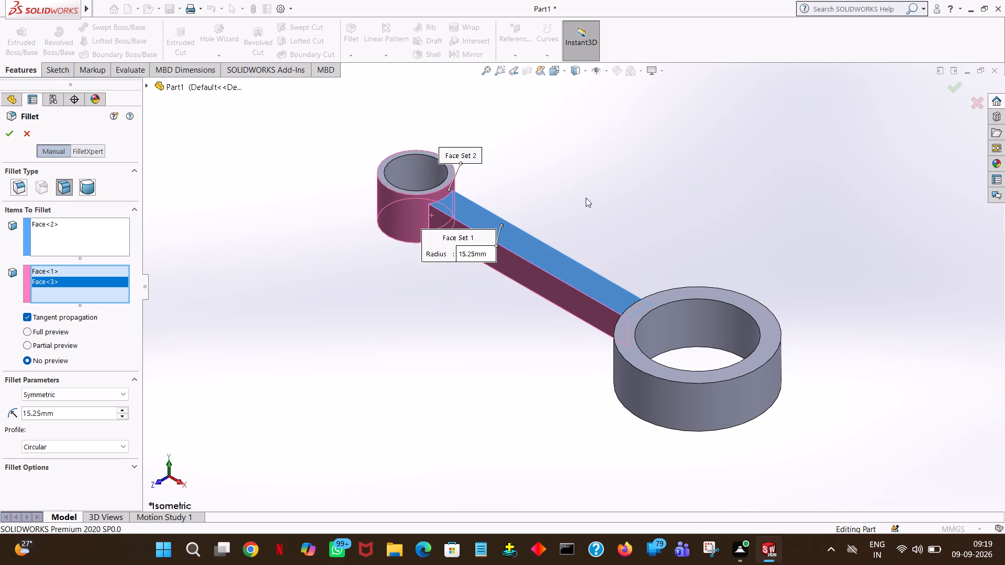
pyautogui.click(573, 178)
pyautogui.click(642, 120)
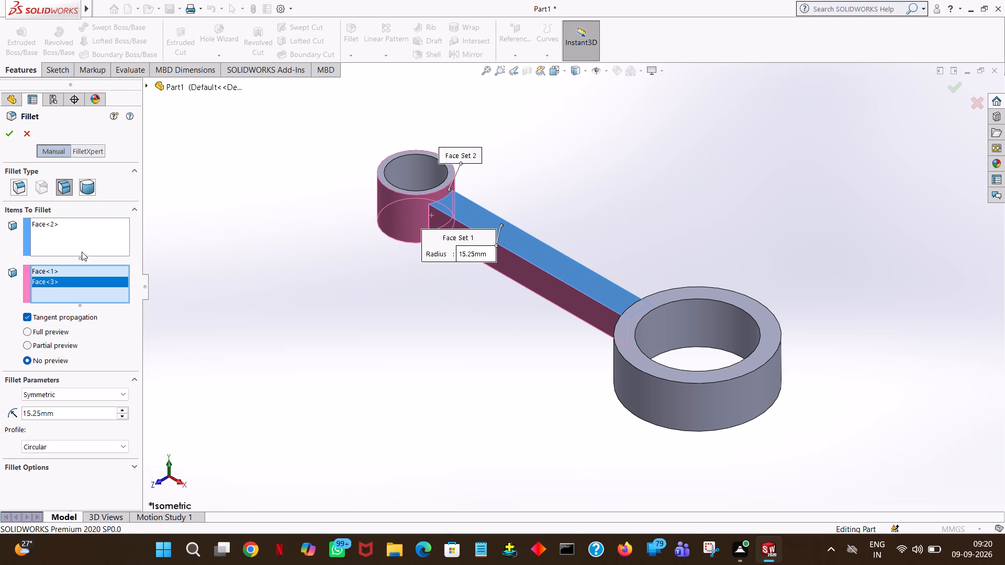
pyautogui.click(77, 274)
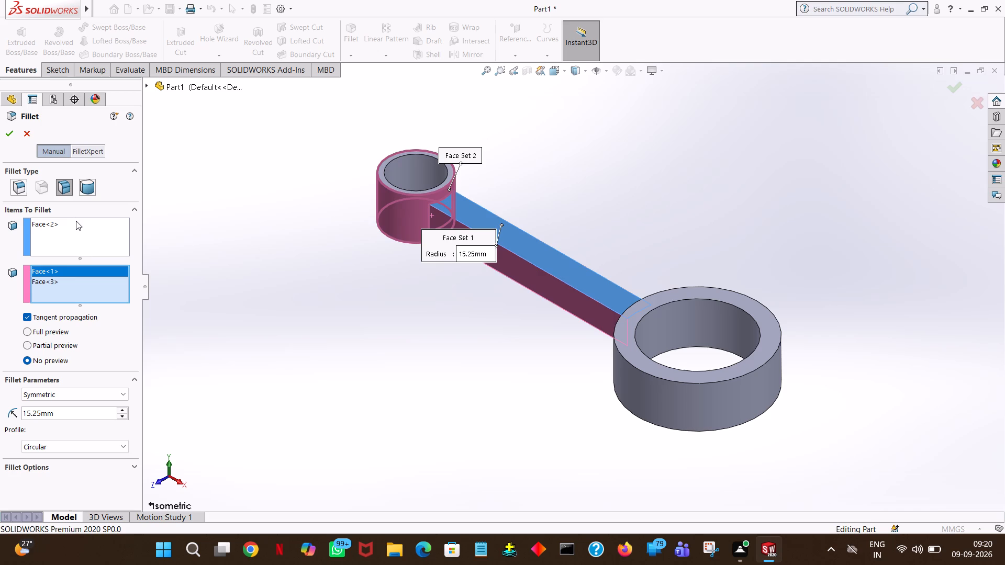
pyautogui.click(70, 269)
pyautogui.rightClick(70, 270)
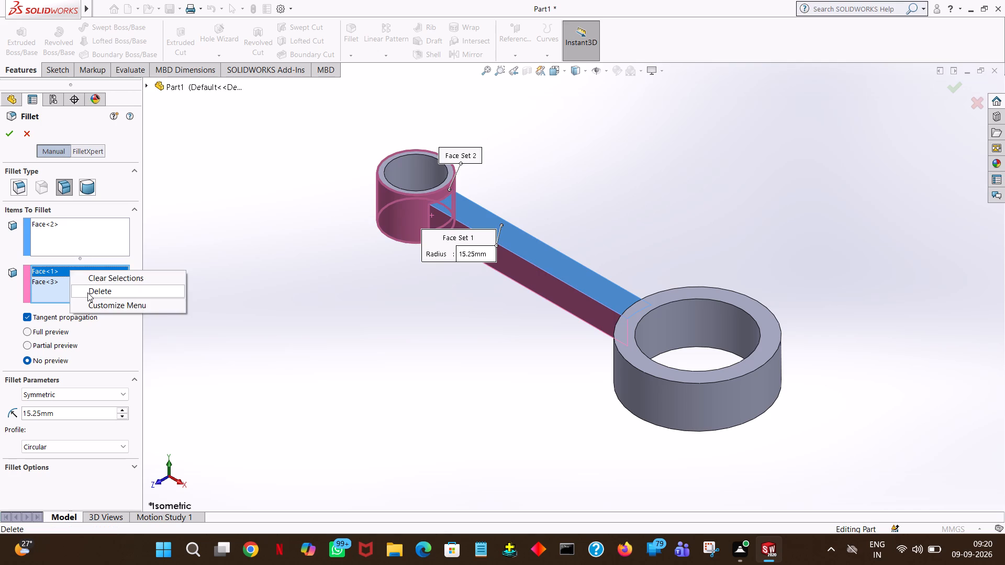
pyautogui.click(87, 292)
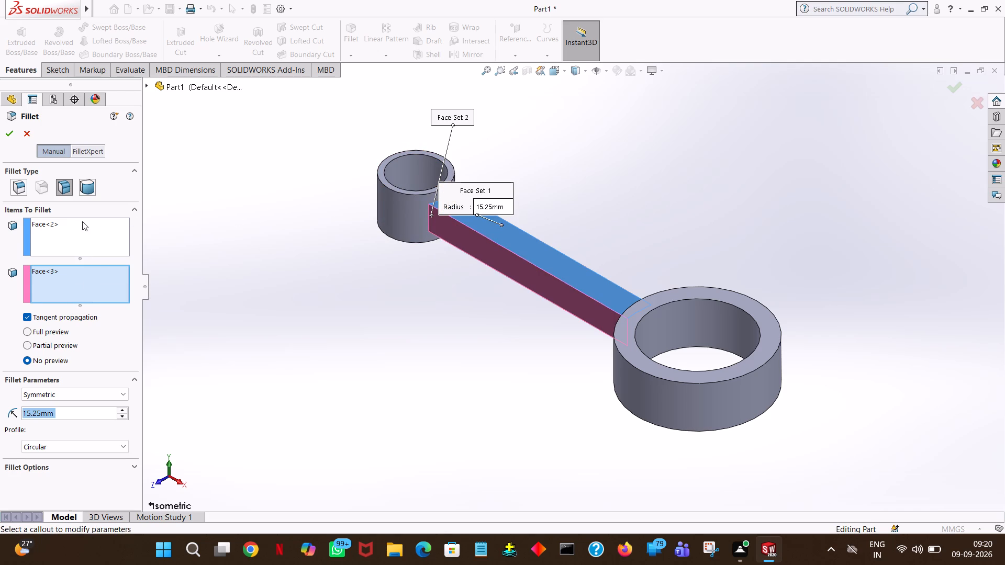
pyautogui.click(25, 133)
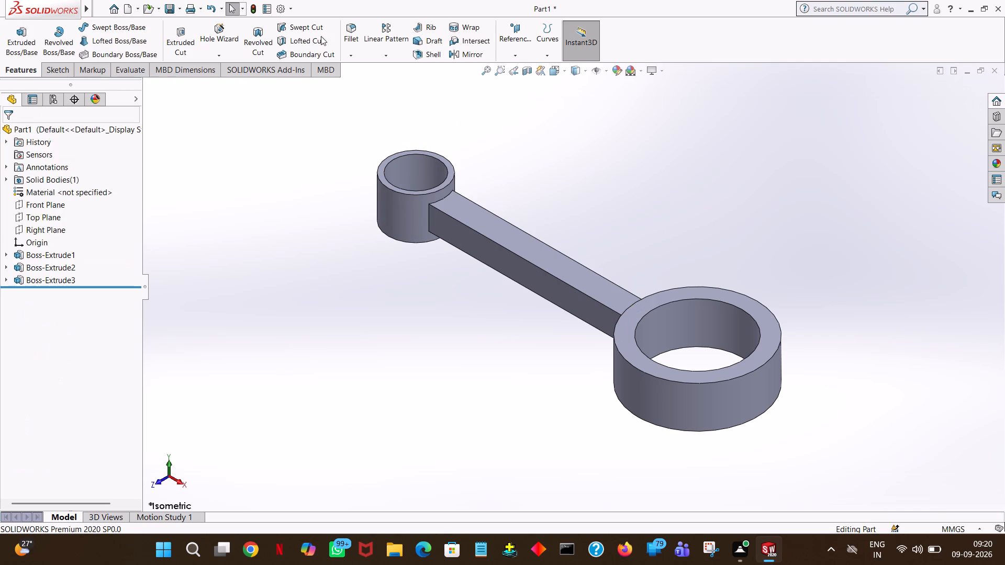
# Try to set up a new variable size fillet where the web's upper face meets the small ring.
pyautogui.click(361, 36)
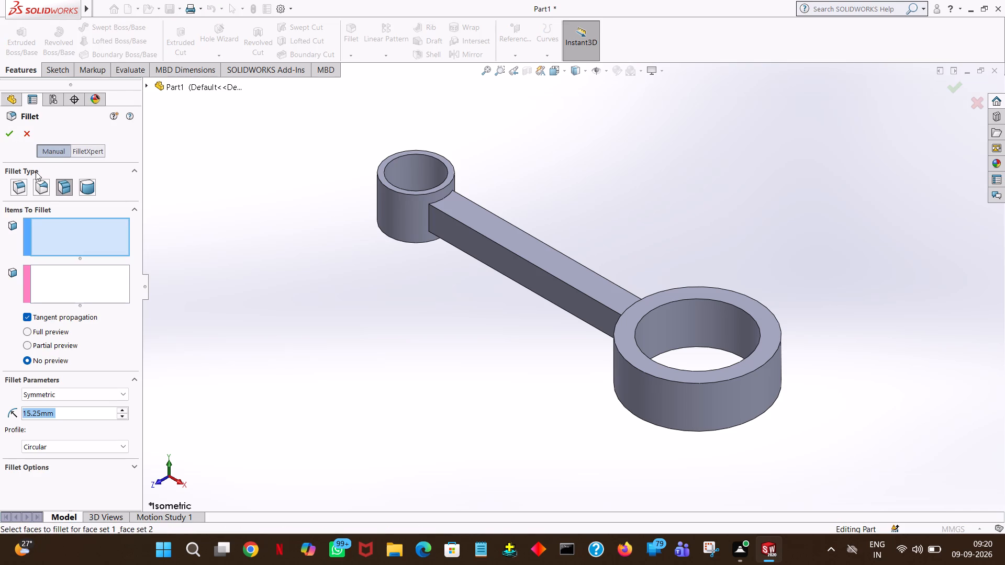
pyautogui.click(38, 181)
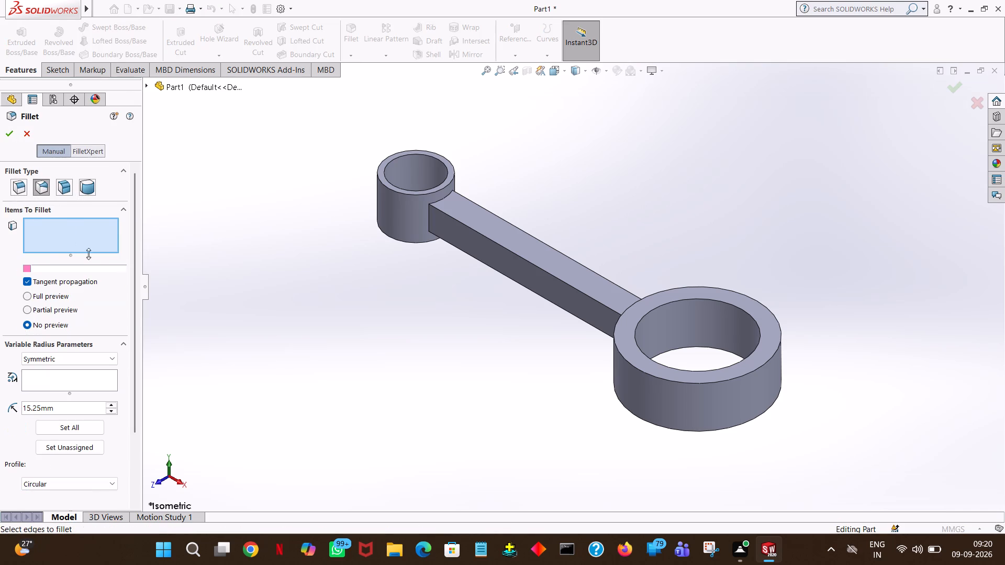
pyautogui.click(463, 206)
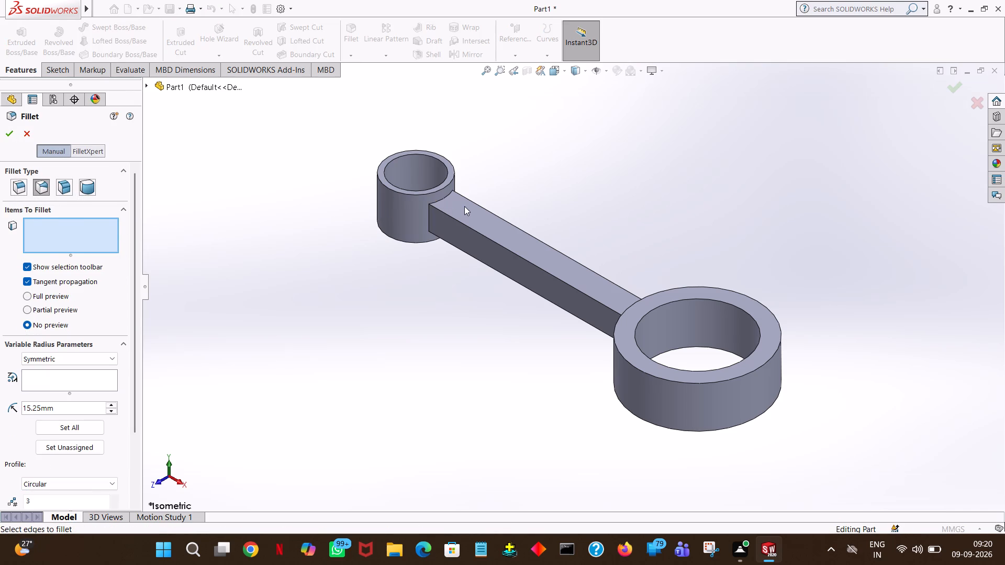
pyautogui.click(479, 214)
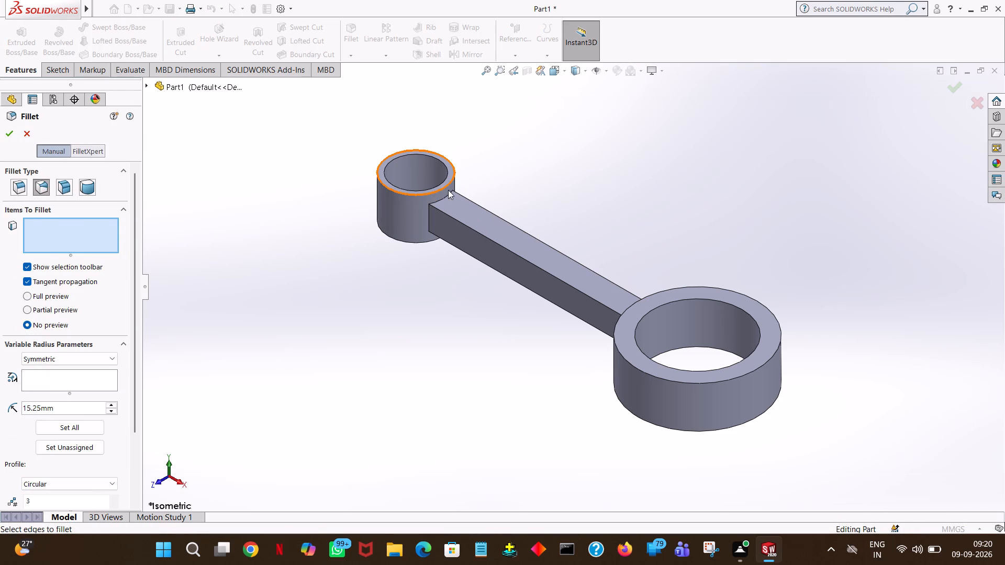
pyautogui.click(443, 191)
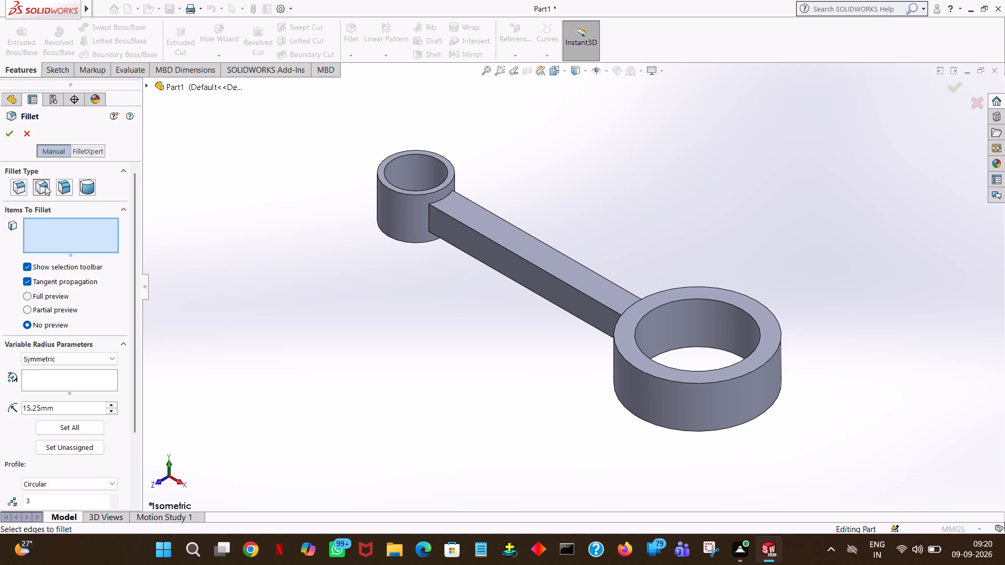
# Try a 15.25 mm symmetric face fillet between the web's upper face and the small ring's outer cylindrical face.
pyautogui.click(68, 185)
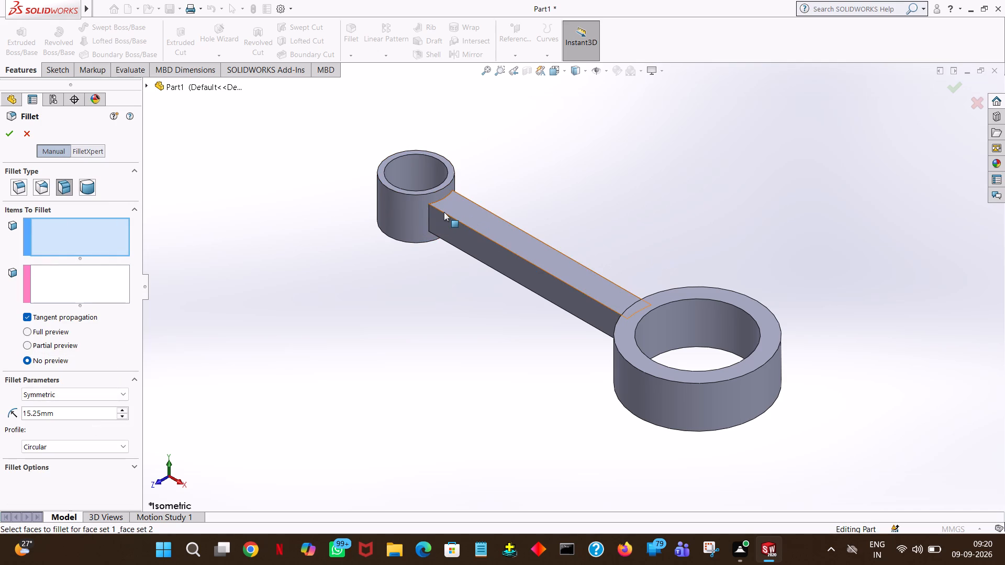
pyautogui.click(458, 208)
pyautogui.click(14, 287)
pyautogui.click(79, 280)
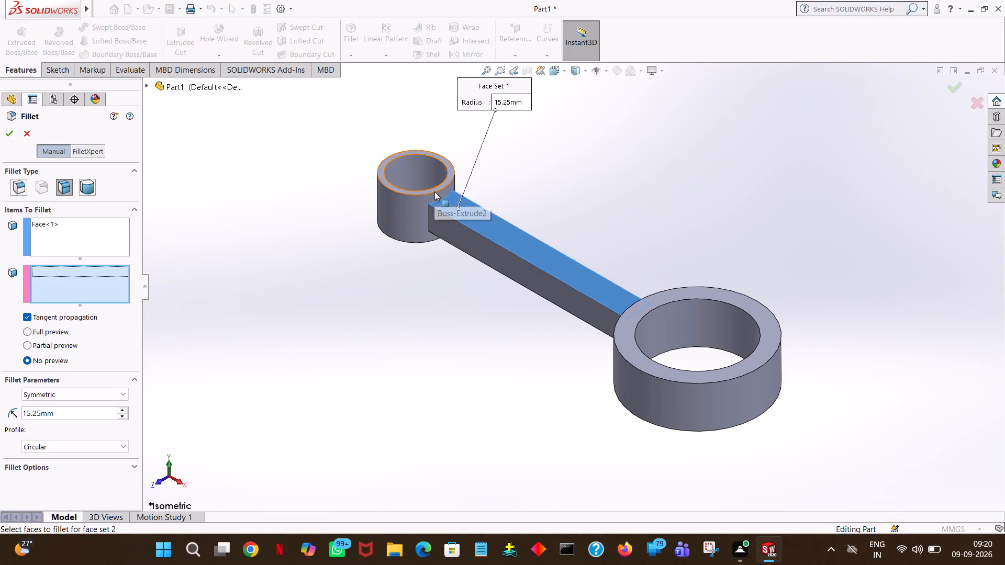
pyautogui.click(426, 202)
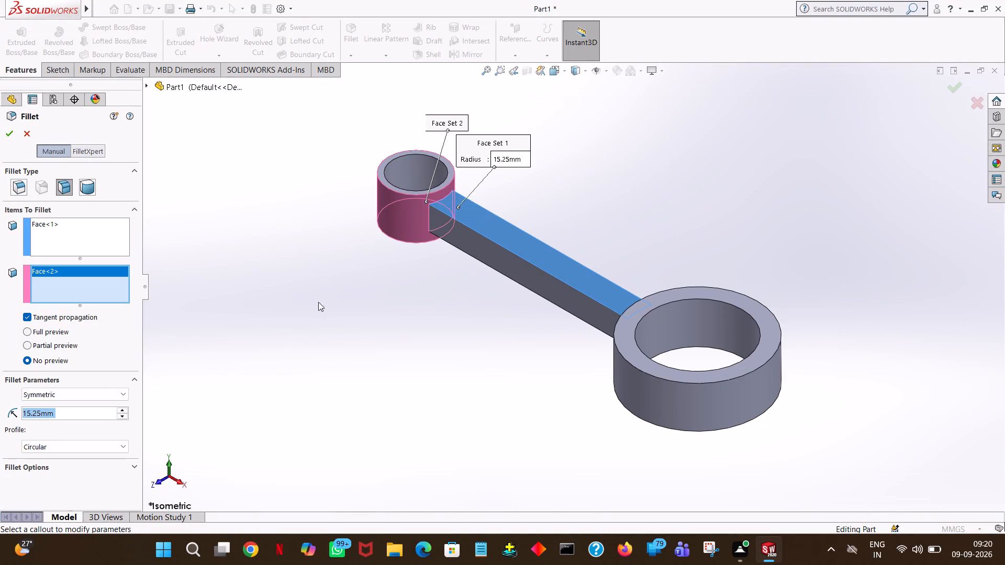
pyautogui.click(11, 139)
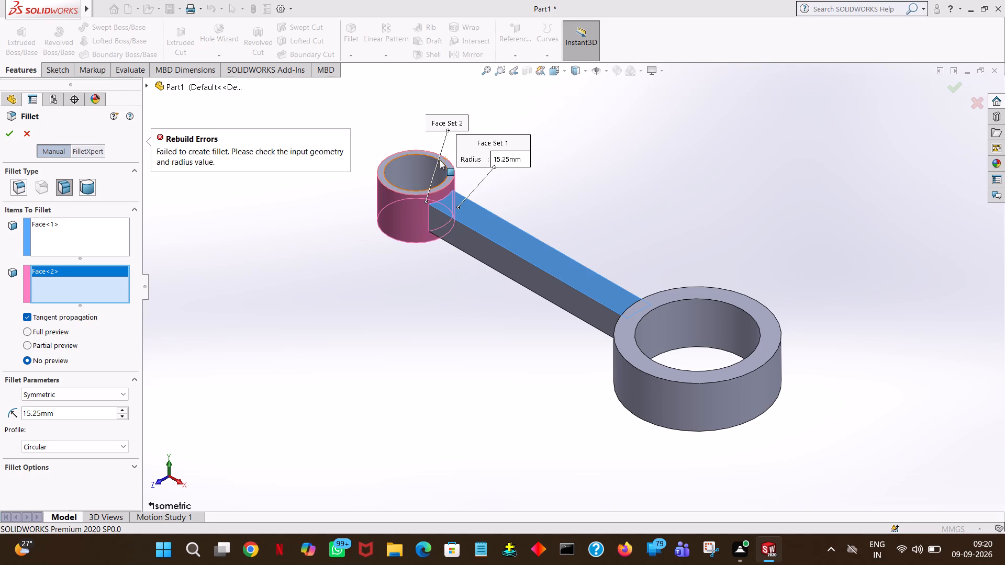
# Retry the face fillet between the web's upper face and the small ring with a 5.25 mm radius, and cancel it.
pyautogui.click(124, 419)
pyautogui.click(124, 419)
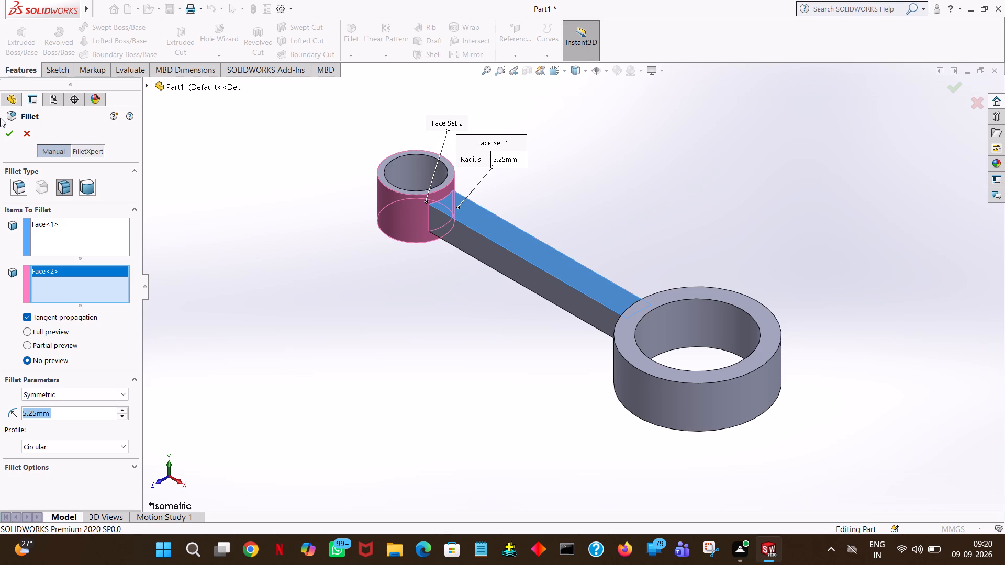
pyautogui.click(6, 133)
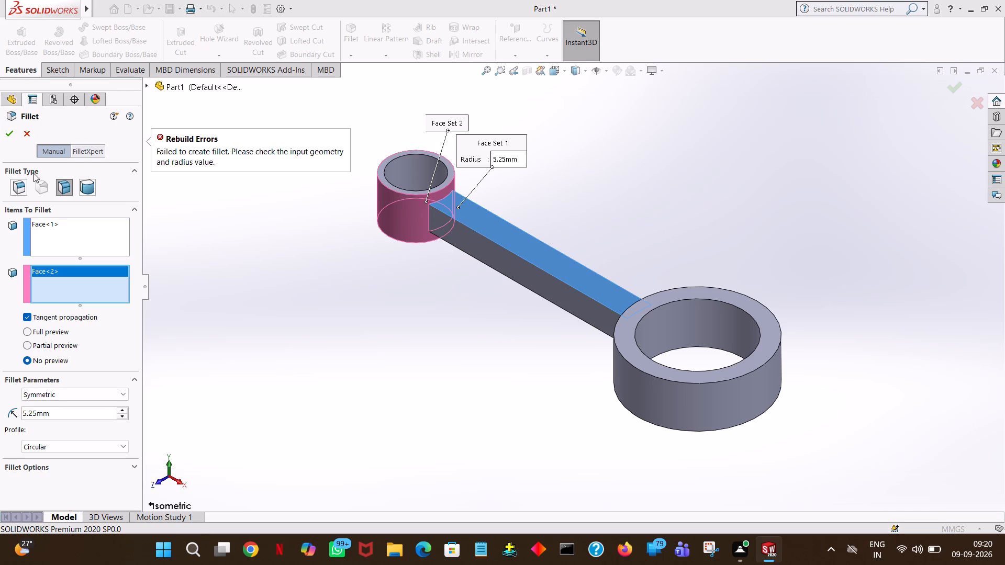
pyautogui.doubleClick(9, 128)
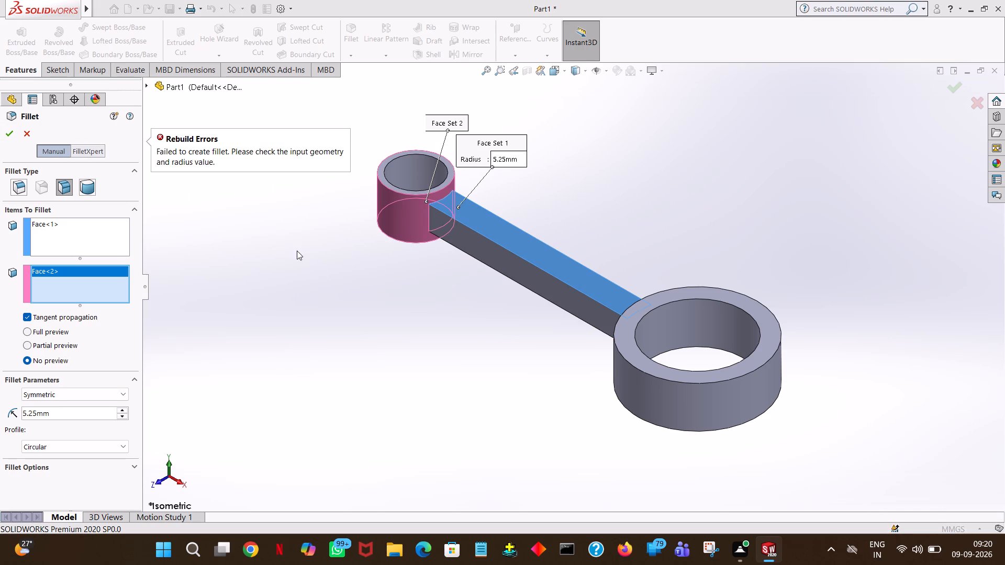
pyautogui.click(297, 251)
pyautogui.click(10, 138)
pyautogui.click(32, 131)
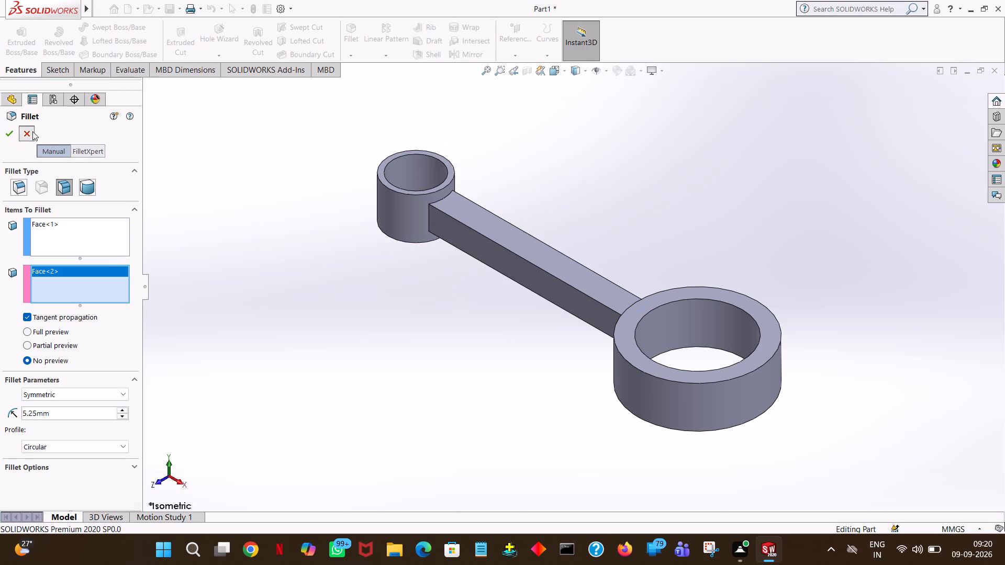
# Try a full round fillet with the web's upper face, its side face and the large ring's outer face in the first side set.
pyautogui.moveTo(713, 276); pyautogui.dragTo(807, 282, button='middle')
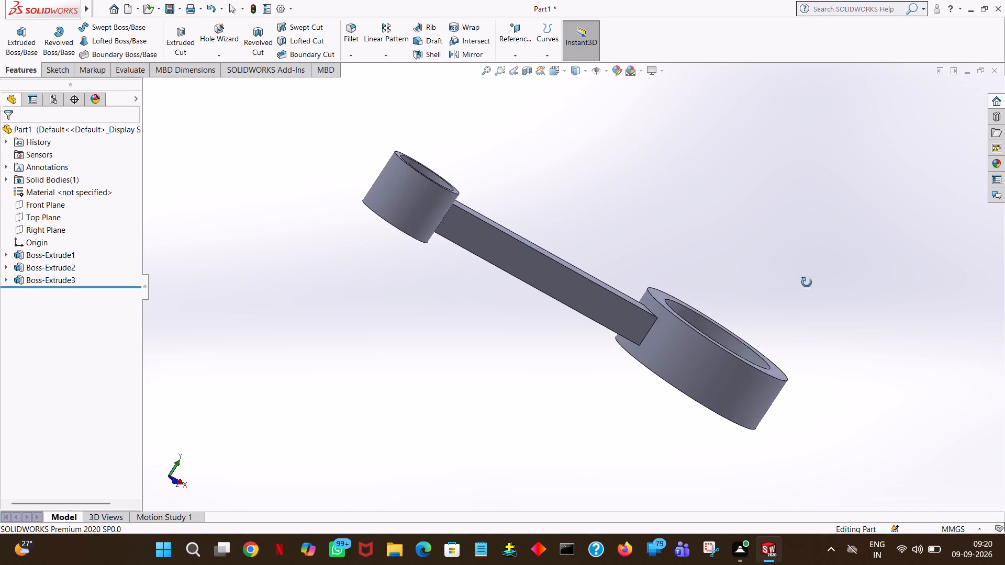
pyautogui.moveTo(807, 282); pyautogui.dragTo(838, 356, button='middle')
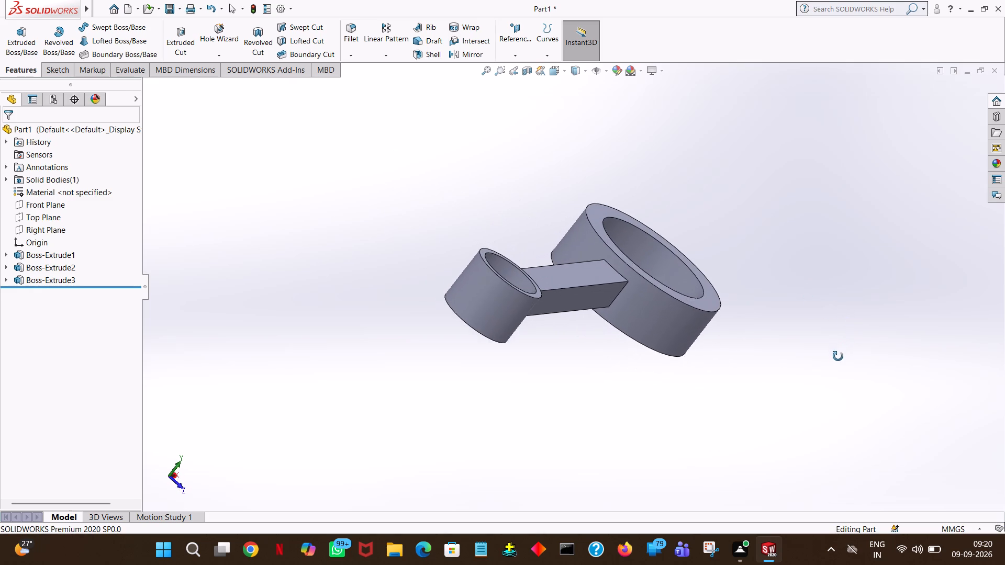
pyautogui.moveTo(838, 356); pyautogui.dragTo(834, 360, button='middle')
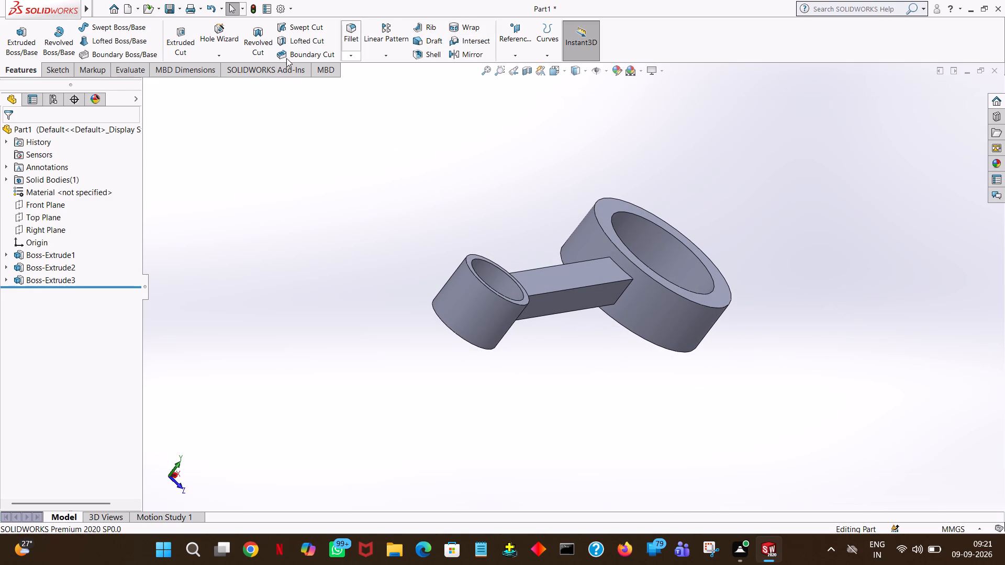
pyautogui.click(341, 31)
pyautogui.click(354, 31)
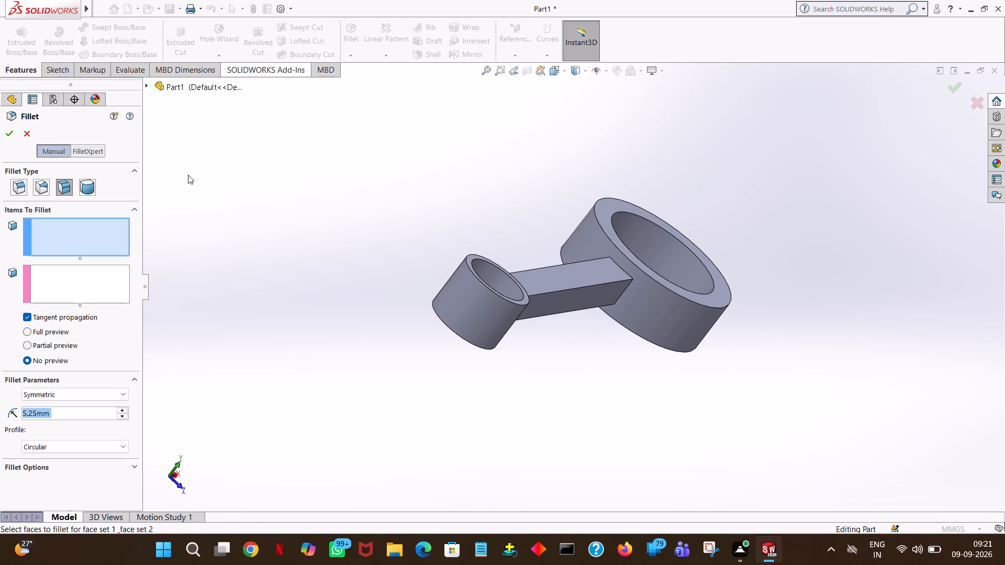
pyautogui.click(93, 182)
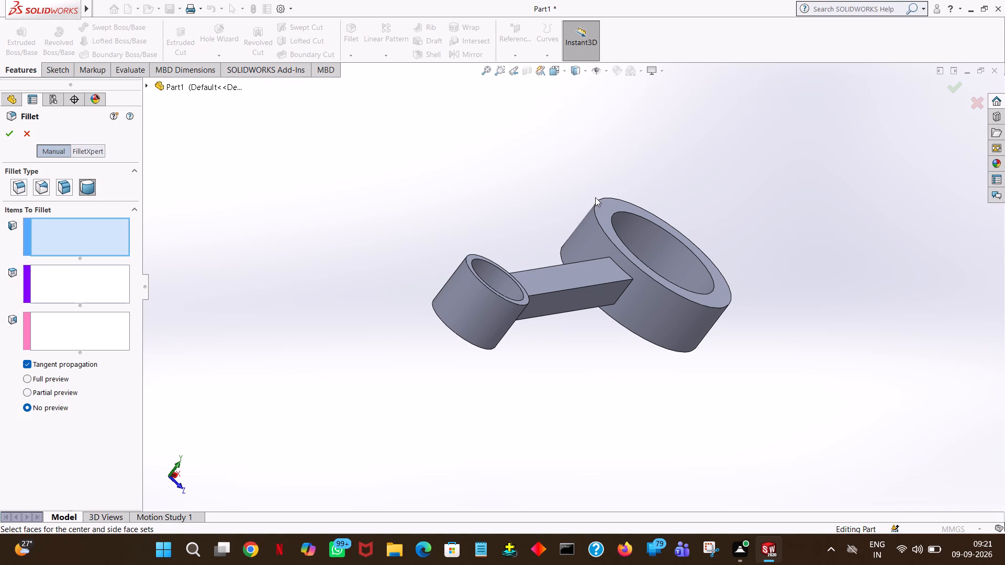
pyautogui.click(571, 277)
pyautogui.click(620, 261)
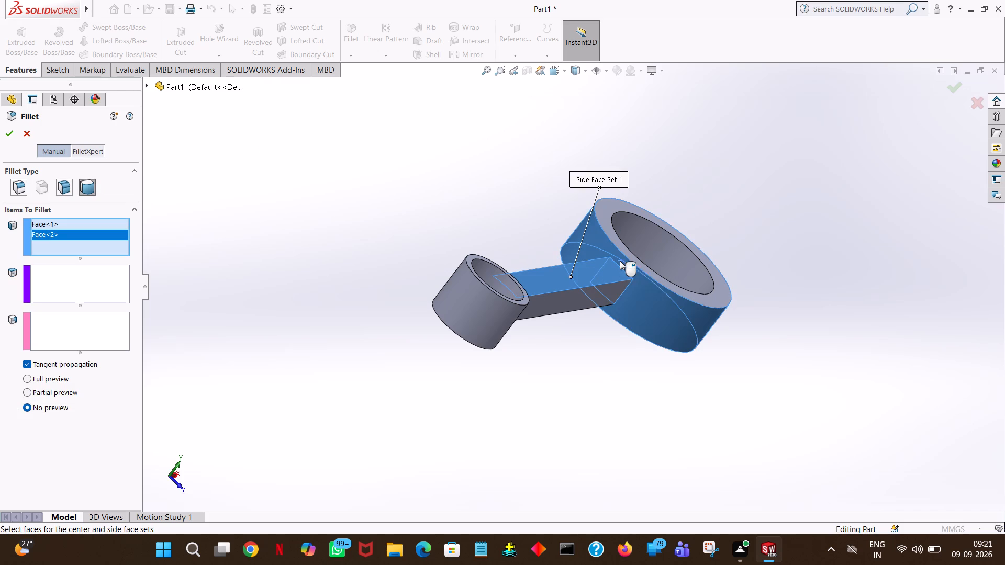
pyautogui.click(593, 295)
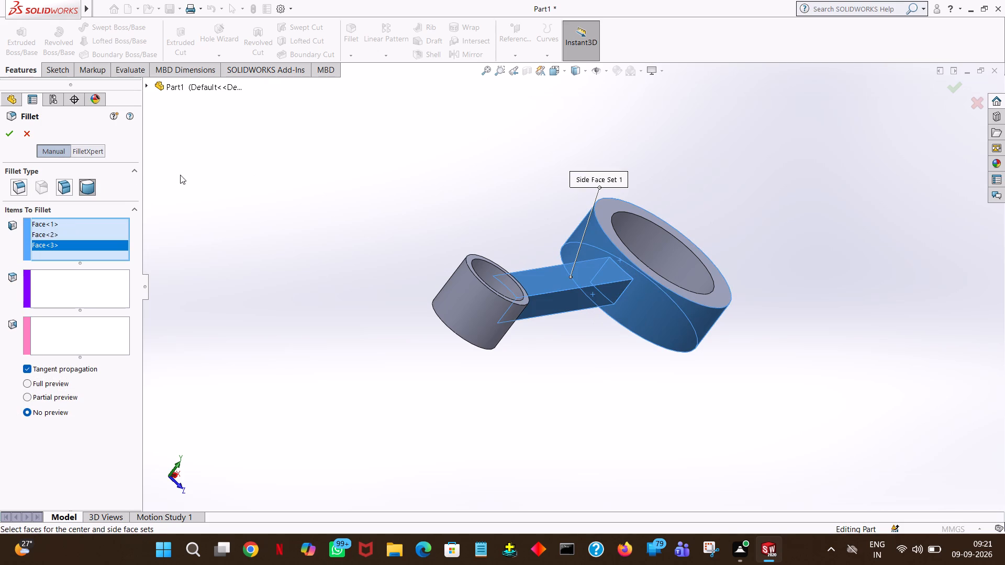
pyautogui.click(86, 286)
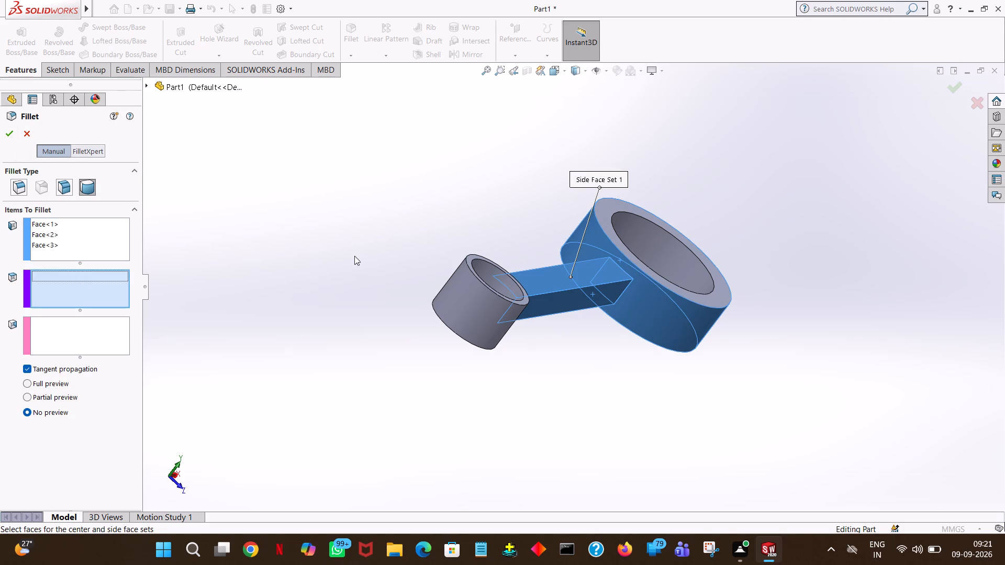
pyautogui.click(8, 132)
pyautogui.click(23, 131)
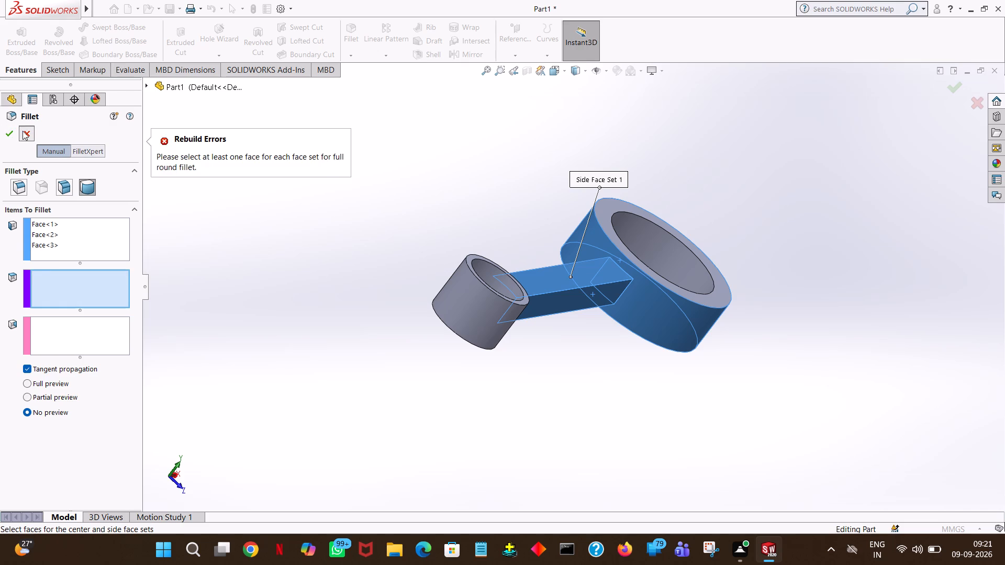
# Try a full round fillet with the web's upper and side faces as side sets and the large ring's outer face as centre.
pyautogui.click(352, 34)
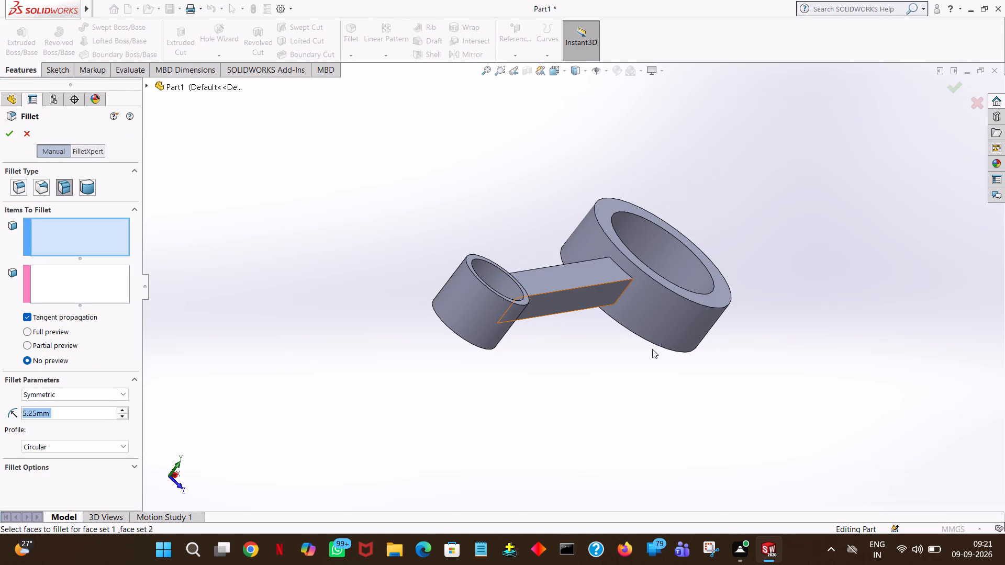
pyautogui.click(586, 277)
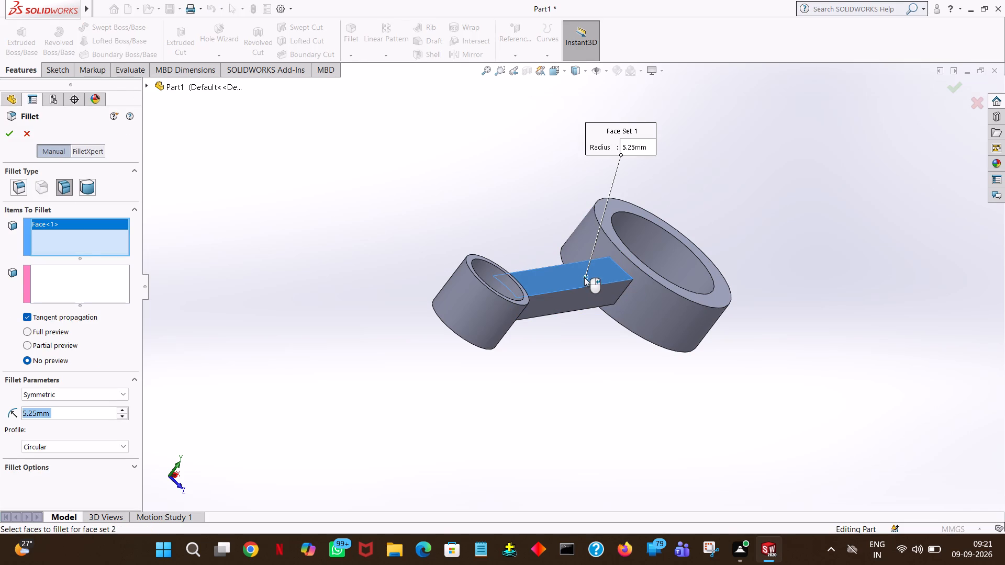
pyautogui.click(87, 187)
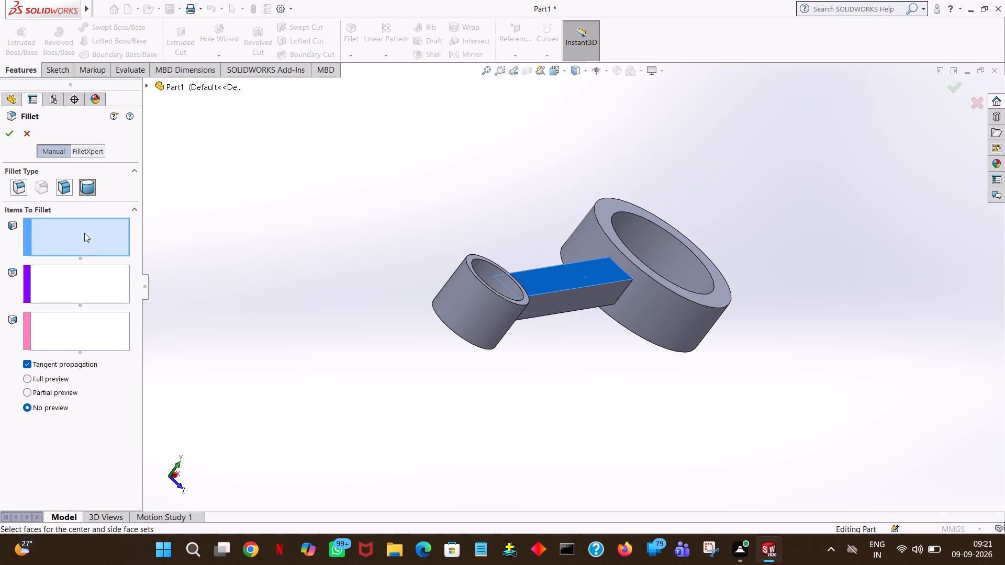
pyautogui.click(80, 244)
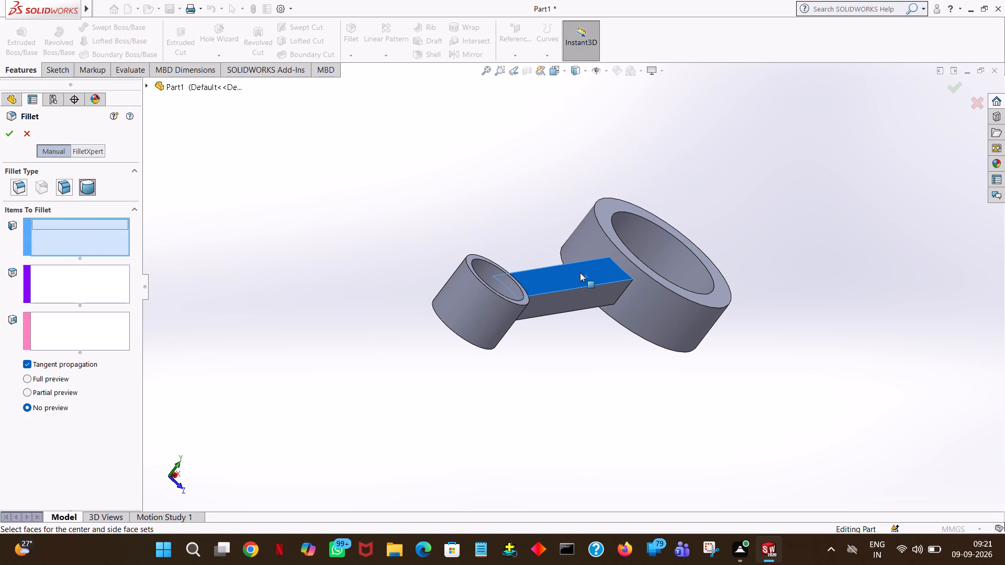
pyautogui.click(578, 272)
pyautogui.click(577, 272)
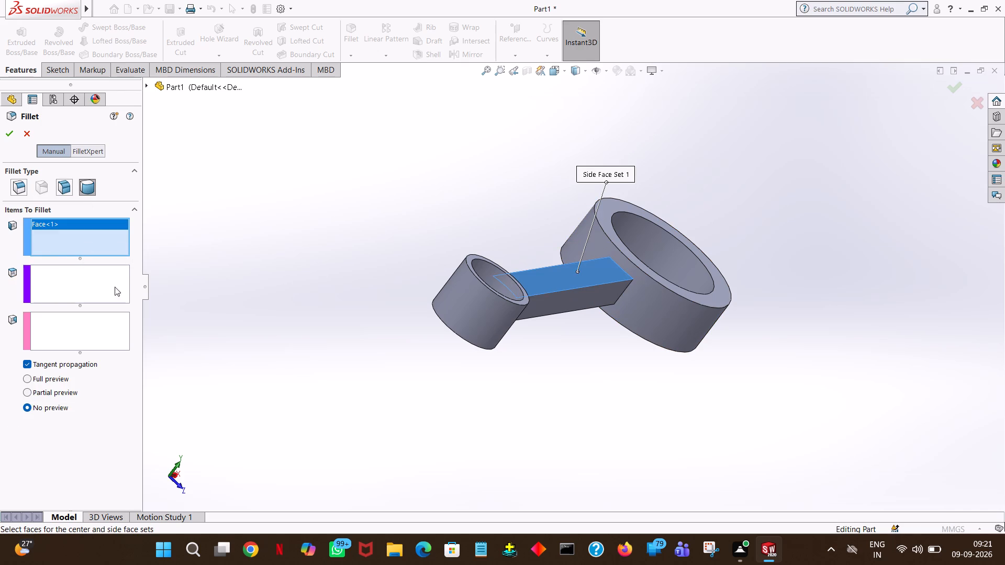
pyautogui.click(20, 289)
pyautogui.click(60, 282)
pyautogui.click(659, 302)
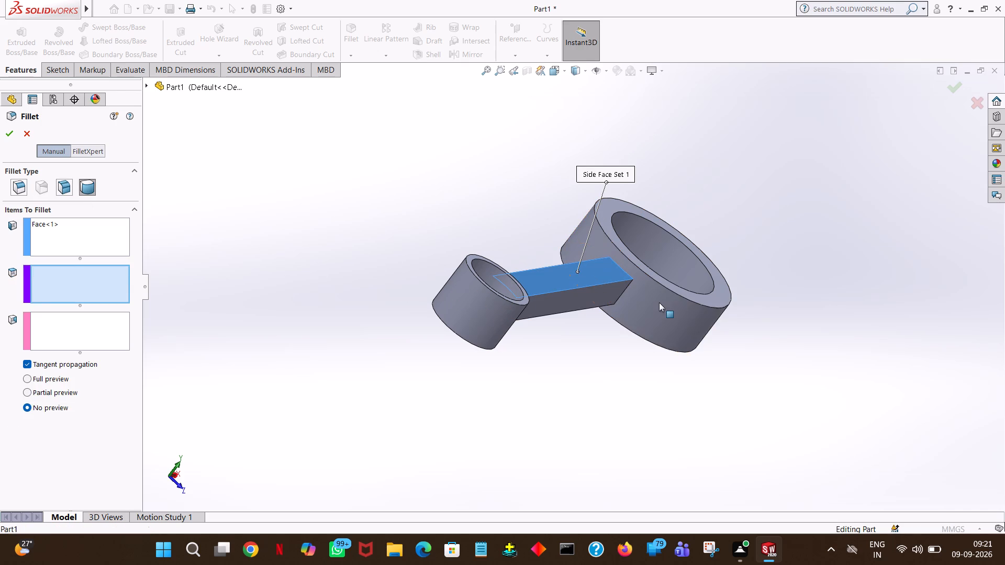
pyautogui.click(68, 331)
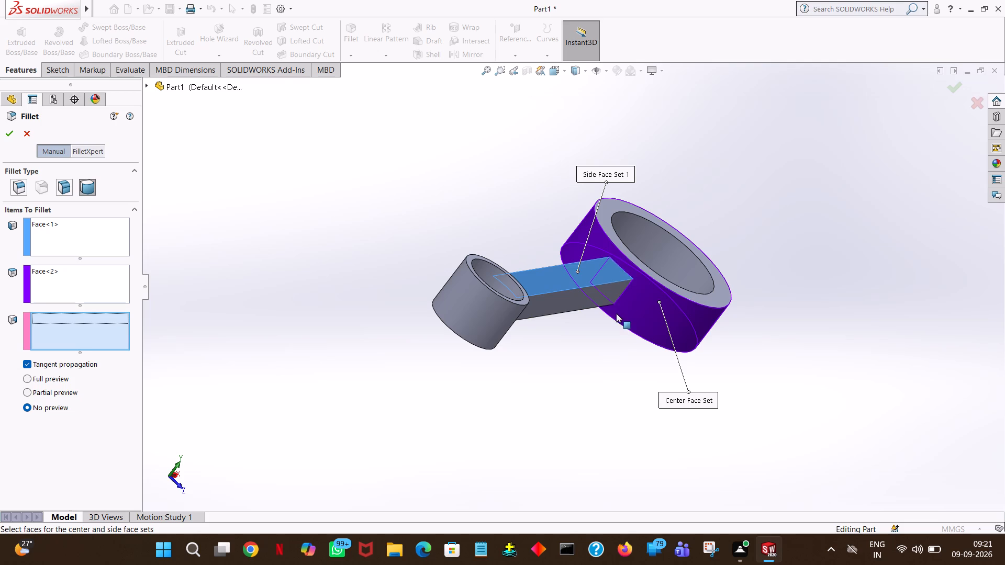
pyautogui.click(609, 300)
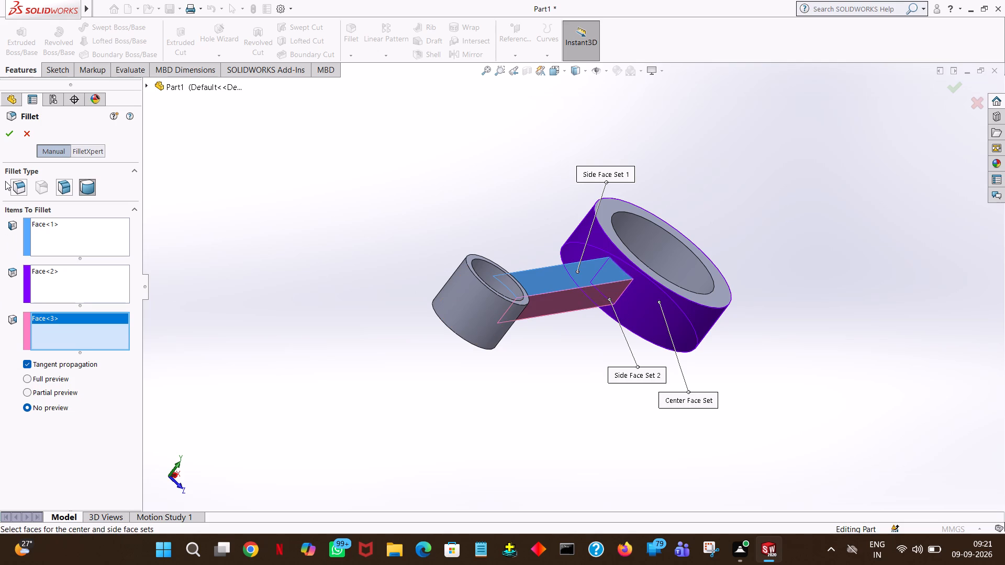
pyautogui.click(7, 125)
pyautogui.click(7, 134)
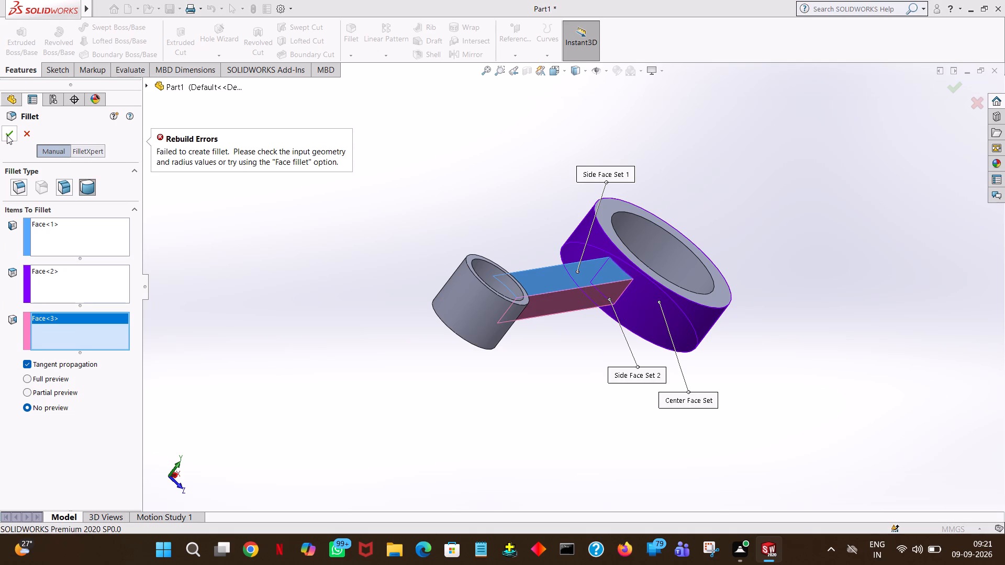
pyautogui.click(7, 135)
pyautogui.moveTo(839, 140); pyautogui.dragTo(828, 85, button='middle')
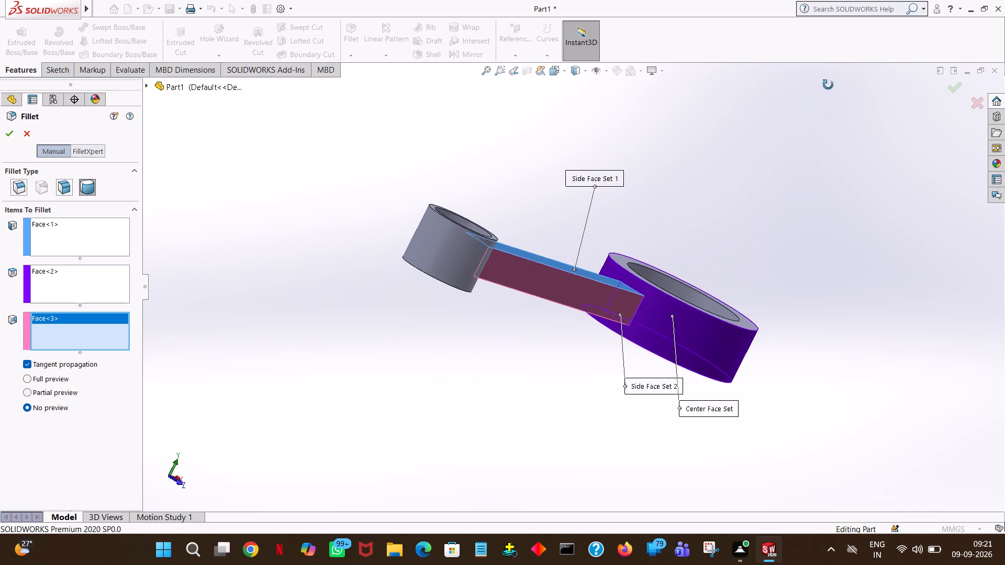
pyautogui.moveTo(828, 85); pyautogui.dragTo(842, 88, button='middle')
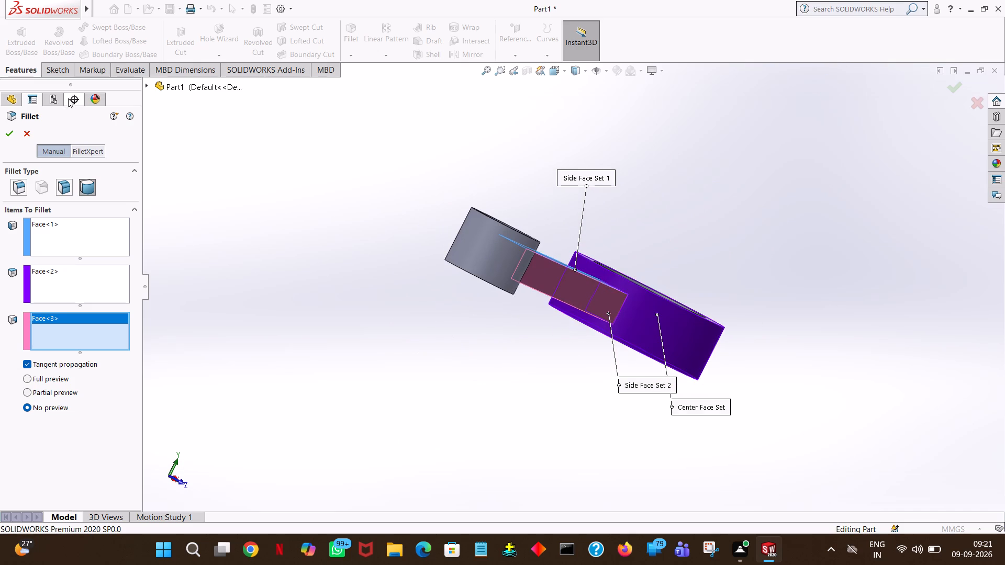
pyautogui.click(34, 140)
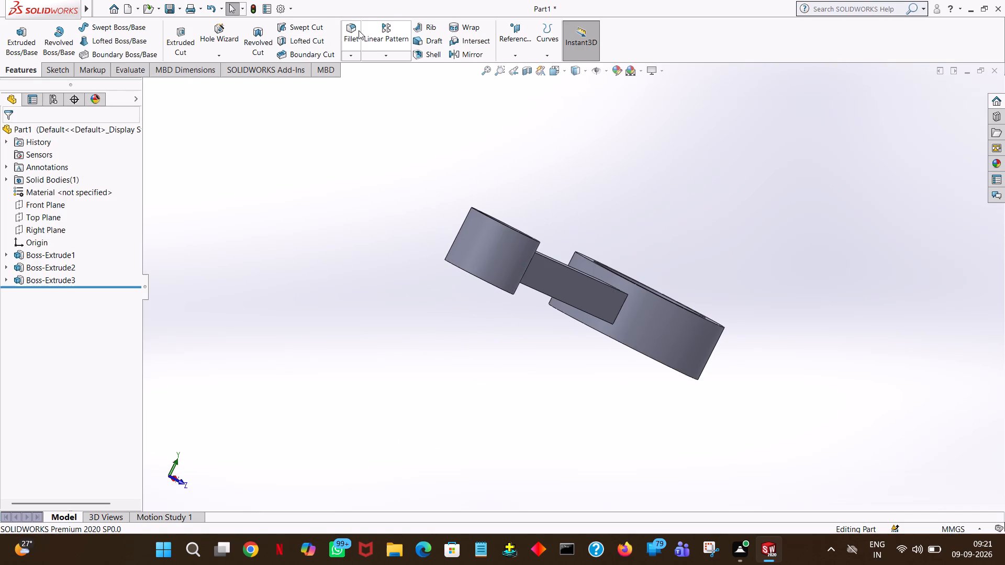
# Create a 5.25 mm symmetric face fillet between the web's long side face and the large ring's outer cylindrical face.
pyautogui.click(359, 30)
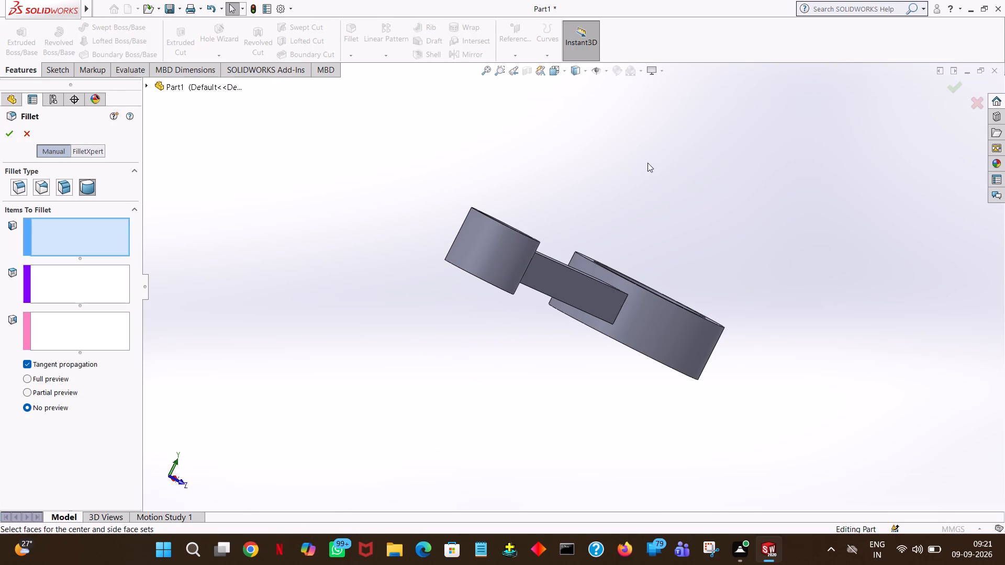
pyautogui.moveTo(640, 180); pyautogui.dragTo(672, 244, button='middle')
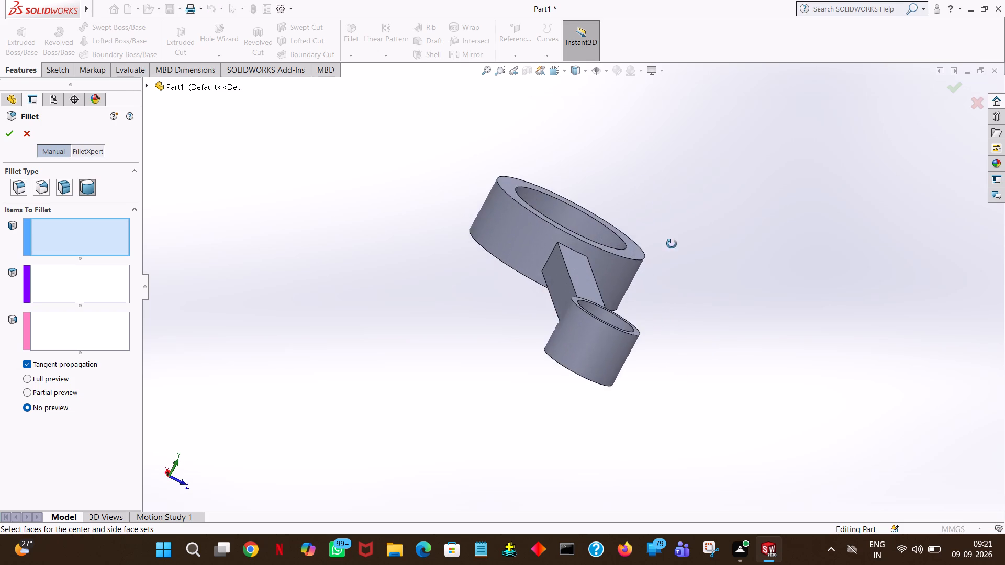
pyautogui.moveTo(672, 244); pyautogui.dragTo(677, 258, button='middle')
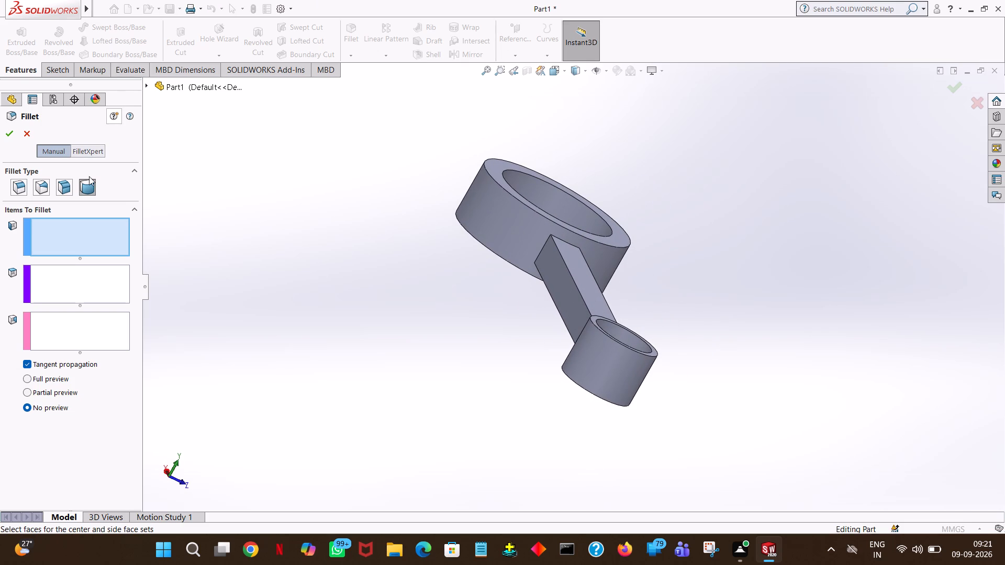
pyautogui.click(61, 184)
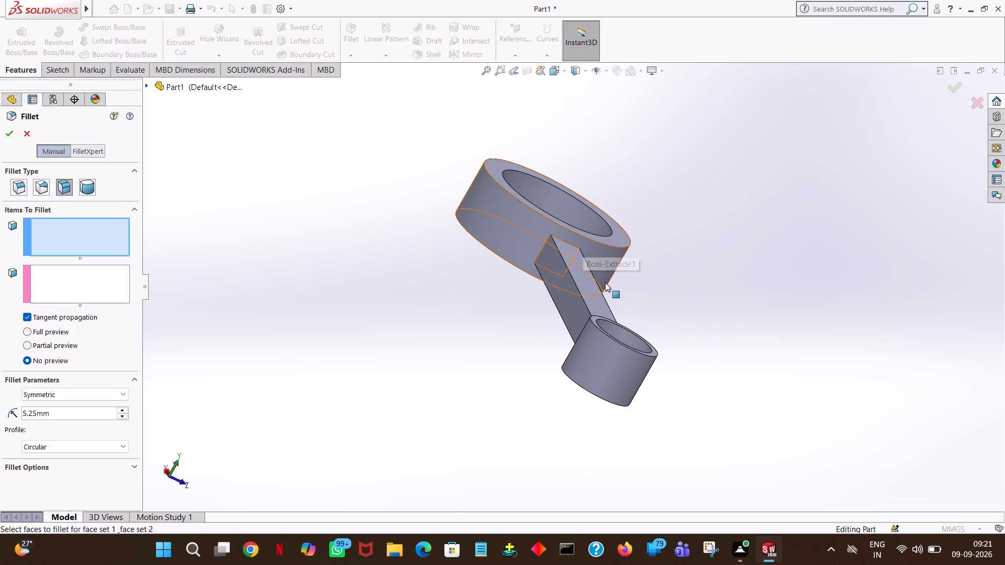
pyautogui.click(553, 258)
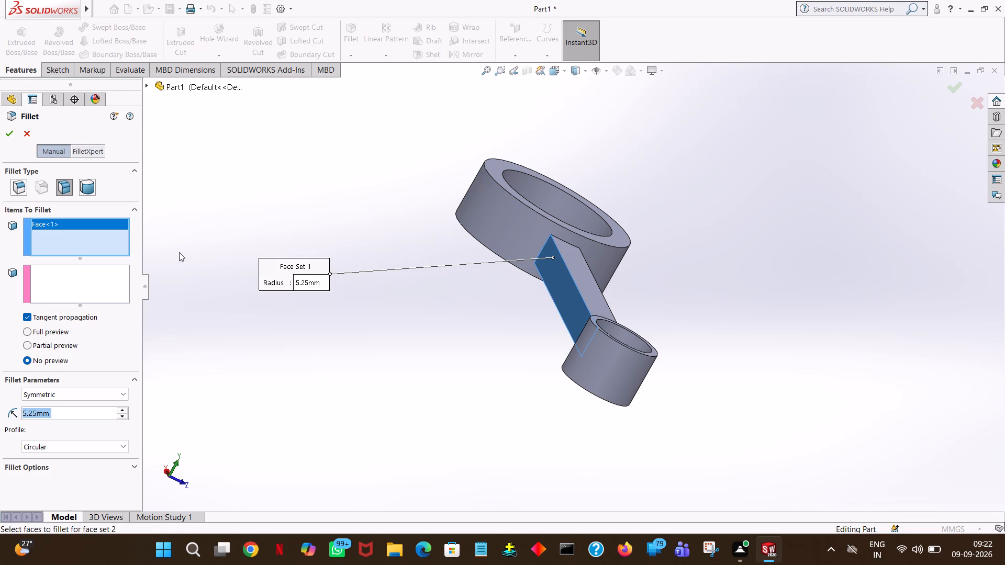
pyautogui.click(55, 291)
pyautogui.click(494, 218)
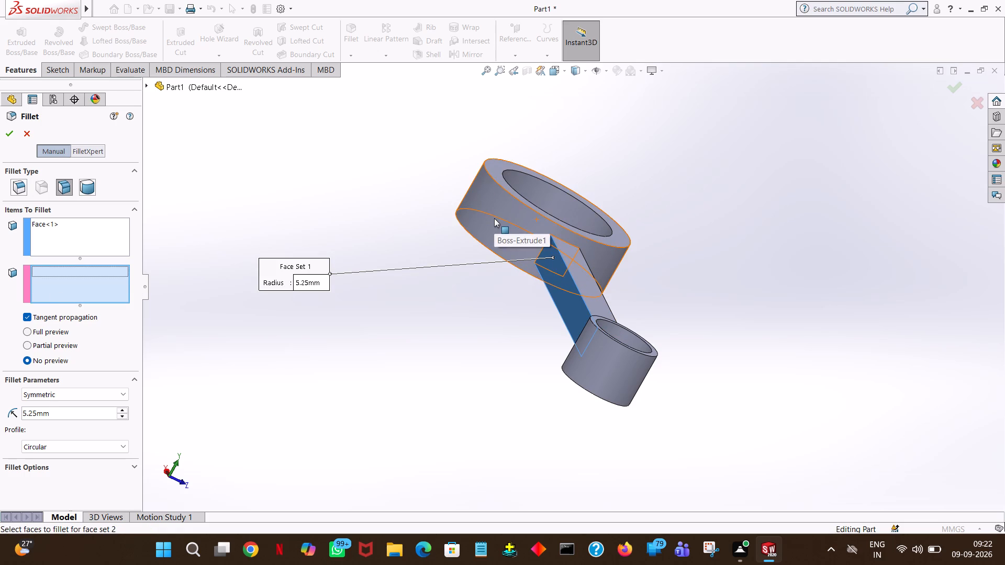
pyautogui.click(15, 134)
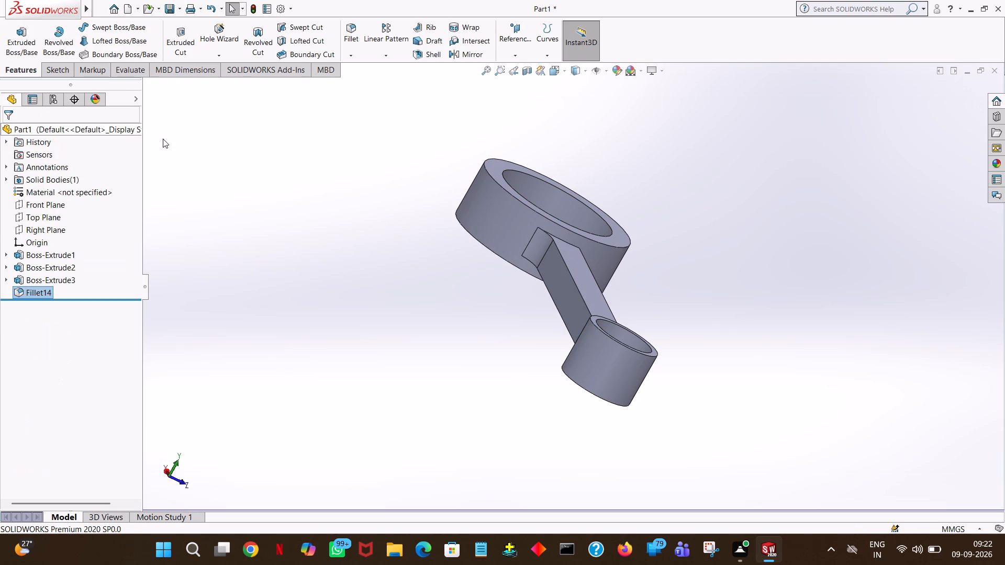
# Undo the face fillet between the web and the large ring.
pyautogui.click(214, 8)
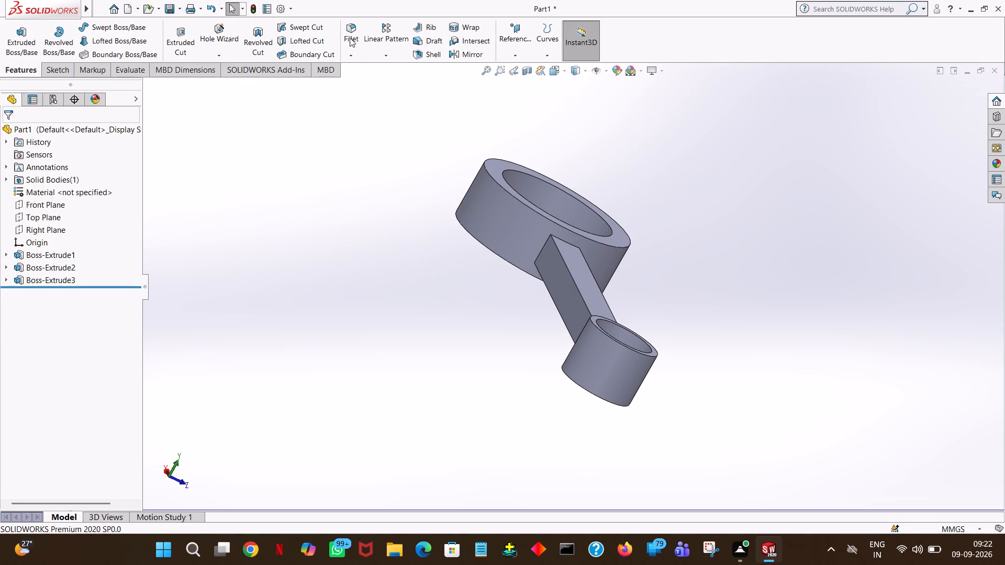
# Start a new symmetric face fillet and set its radius to 26.65 mm.
pyautogui.click(351, 38)
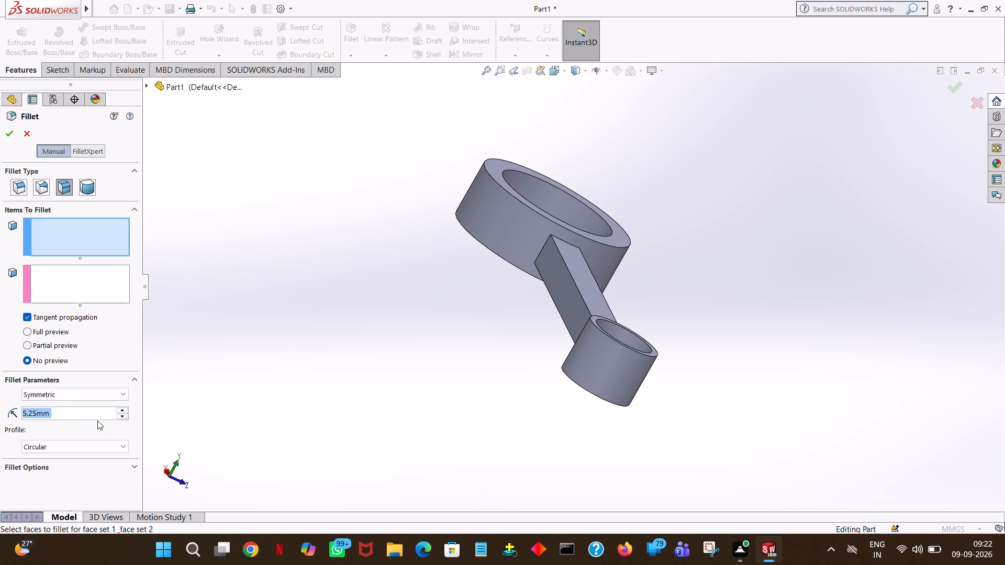
pyautogui.write('26.')
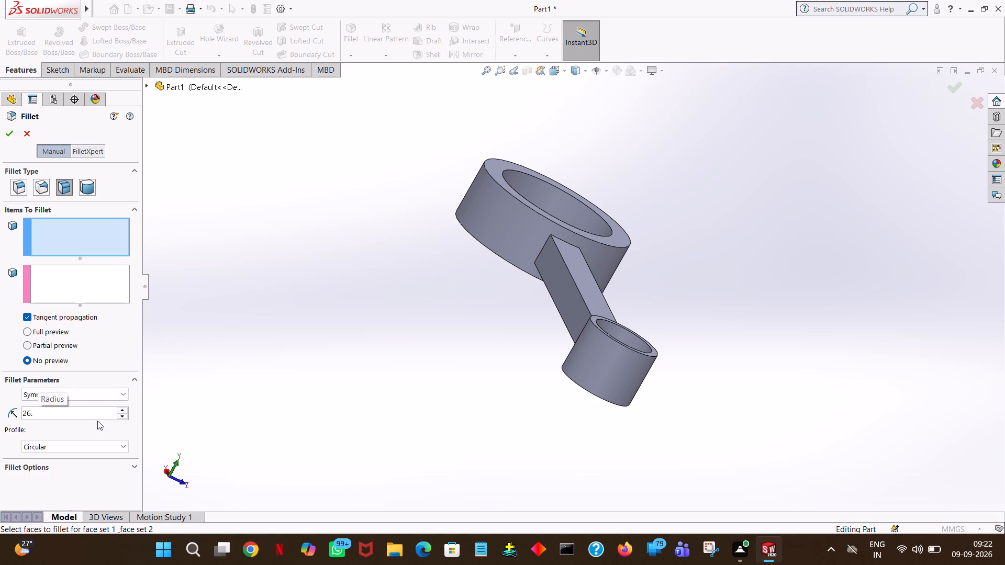
pyautogui.write('65')
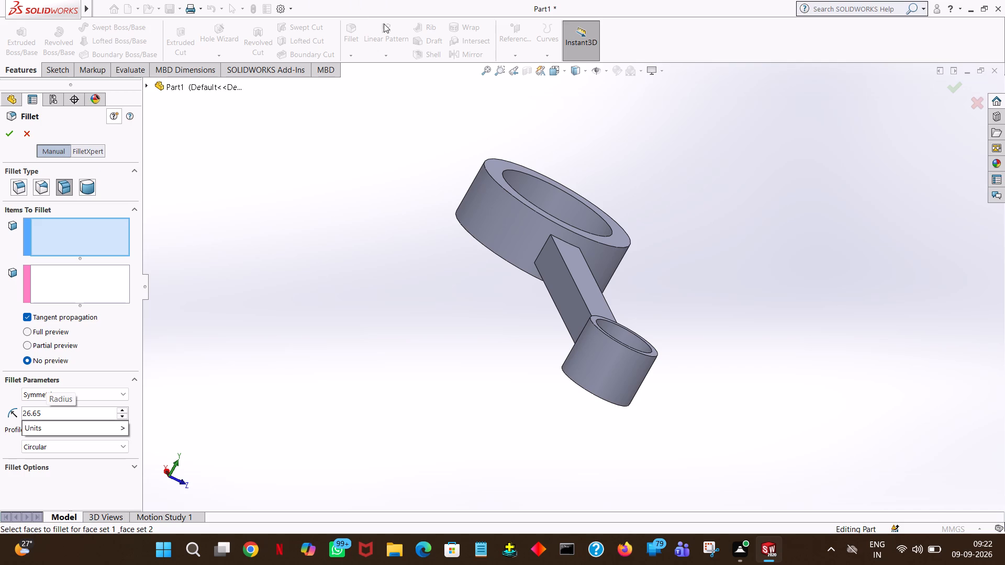
pyautogui.click(243, 374)
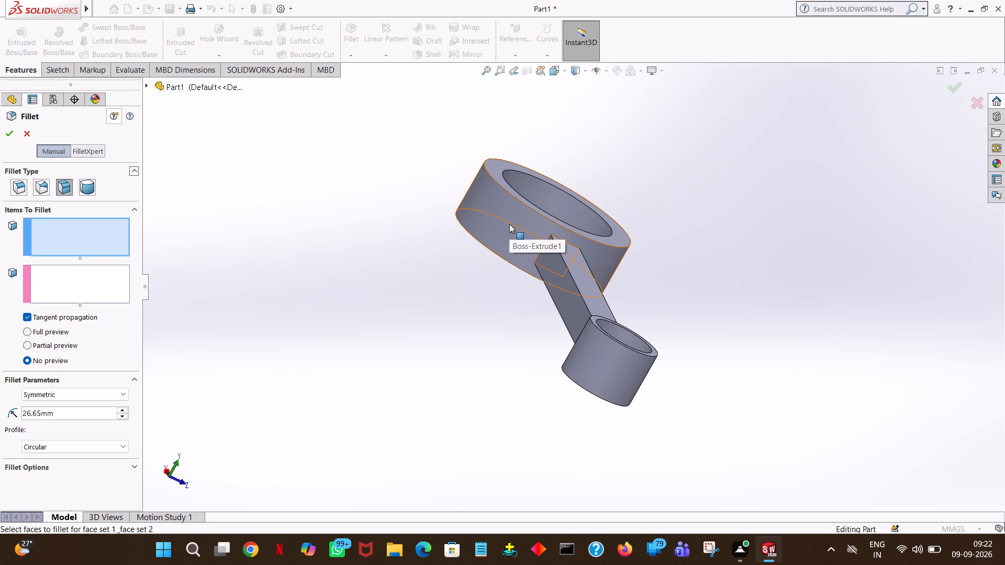
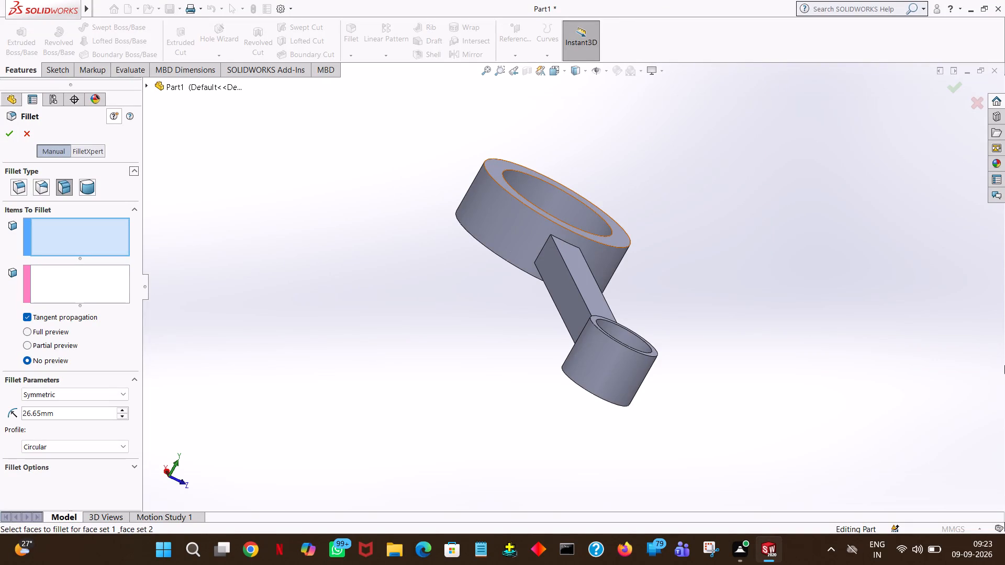
# Create the 26.65 mm face fillet between the web's long side face and the large ring's outer cylindrical face.
pyautogui.click(545, 263)
pyautogui.click(97, 282)
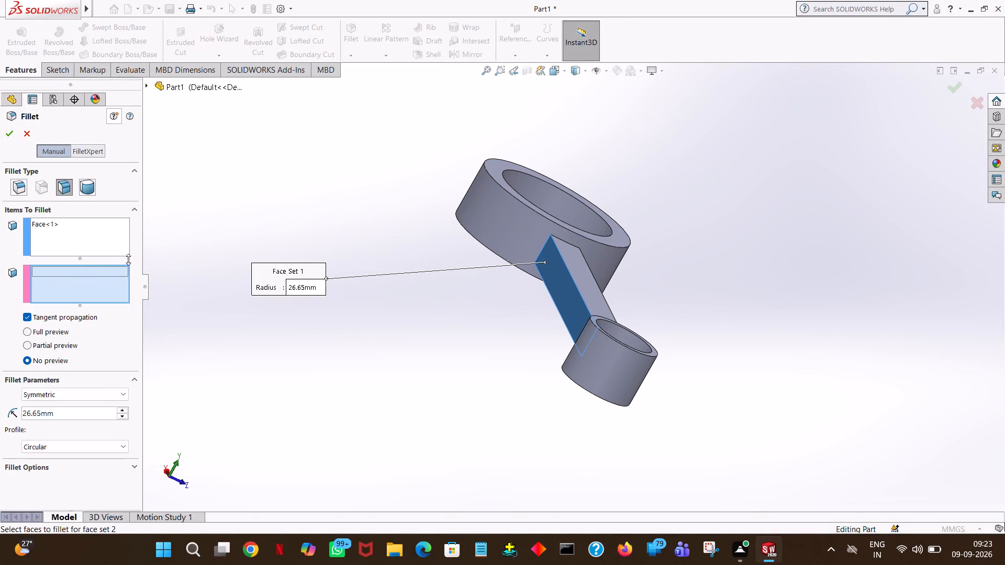
pyautogui.click(494, 216)
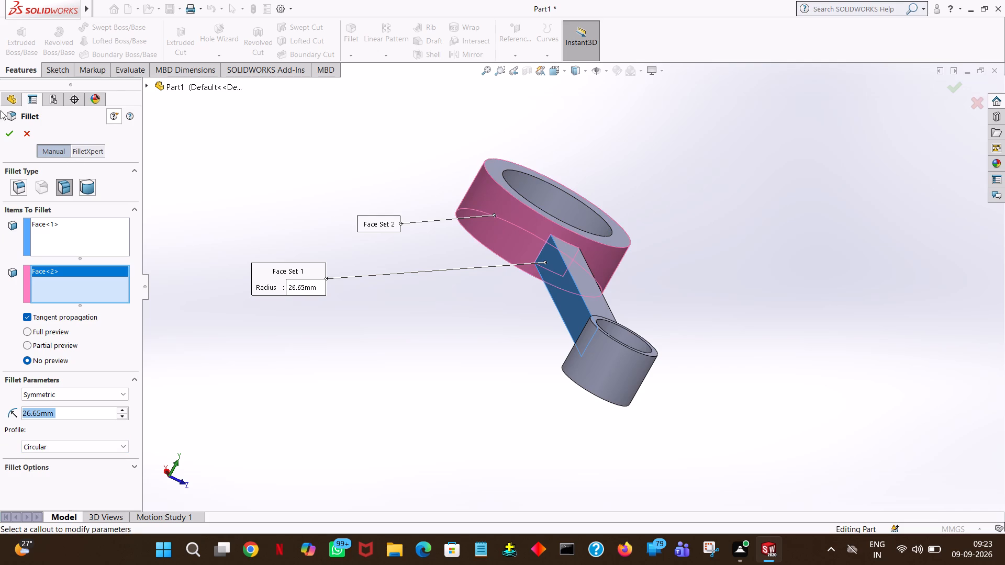
pyautogui.click(7, 139)
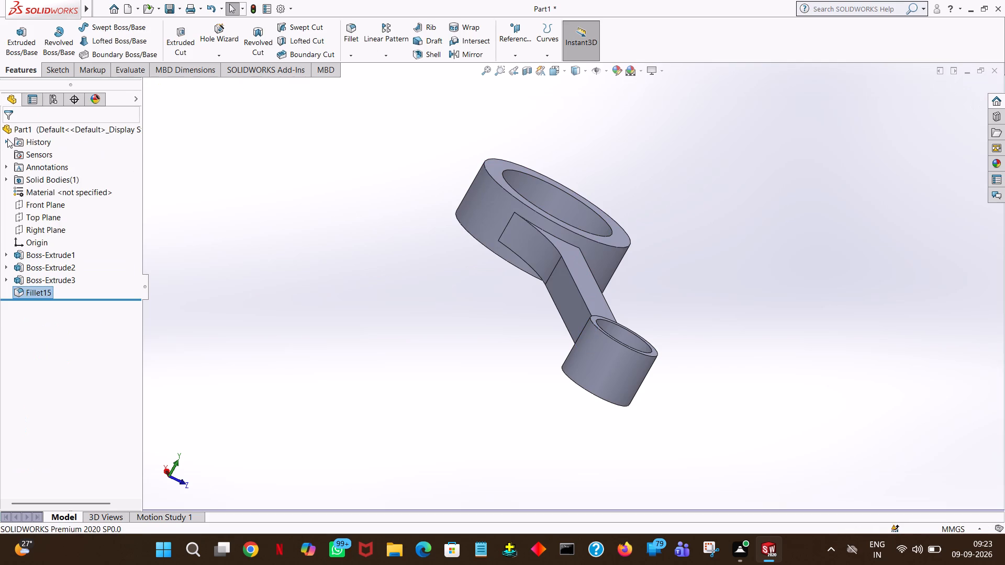
# Create a 15.25 mm symmetric face fillet between the same web side face and the small ring's outer cylindrical face.
pyautogui.moveTo(783, 275); pyautogui.dragTo(758, 281, button='middle')
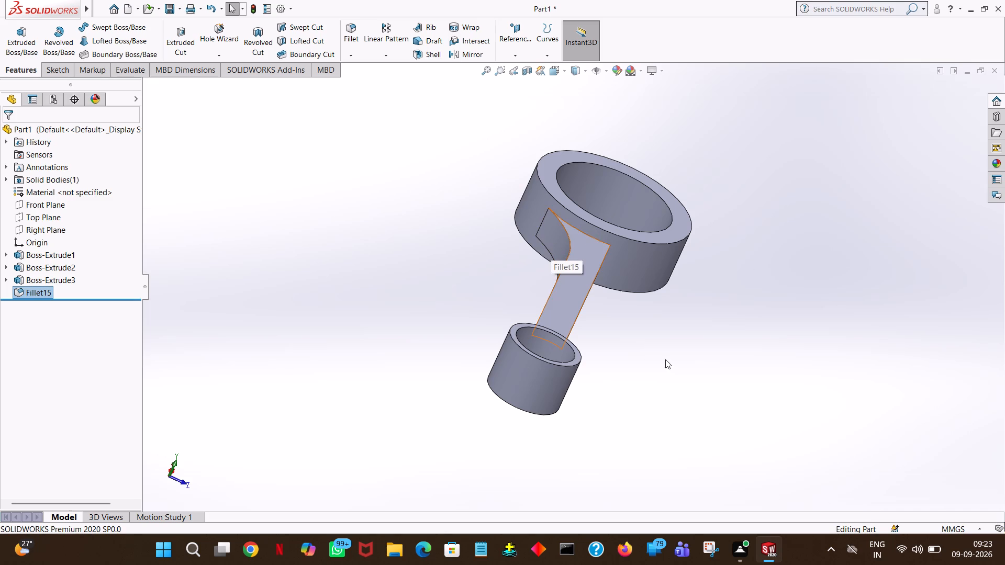
pyautogui.moveTo(621, 369); pyautogui.dragTo(734, 446, button='middle')
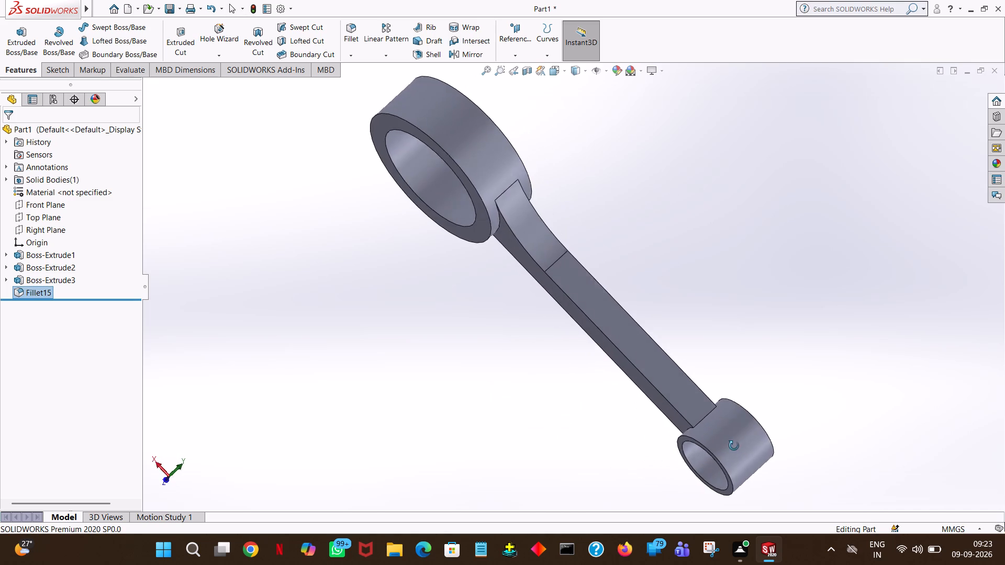
pyautogui.moveTo(734, 446); pyautogui.dragTo(797, 549, button='middle')
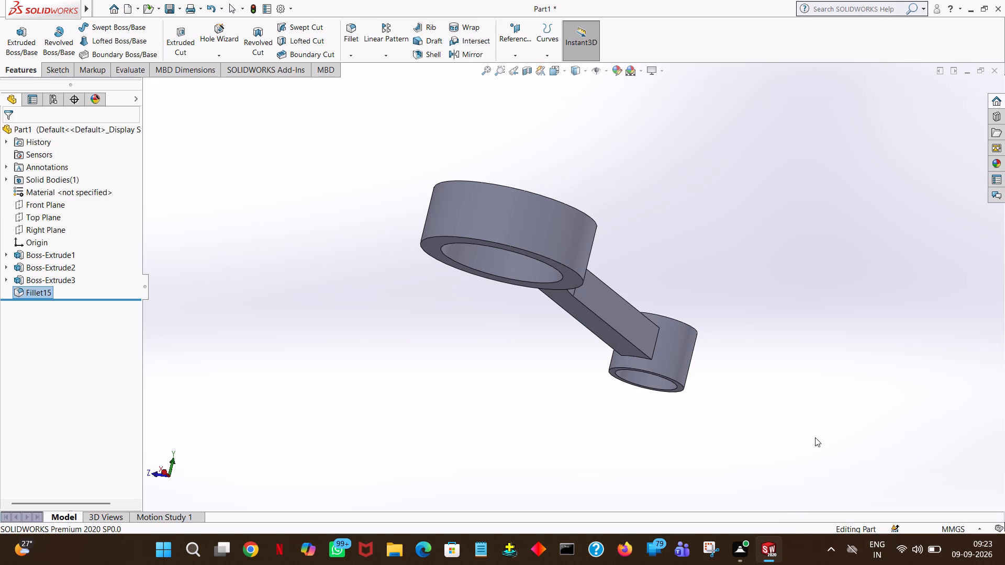
pyautogui.click(354, 31)
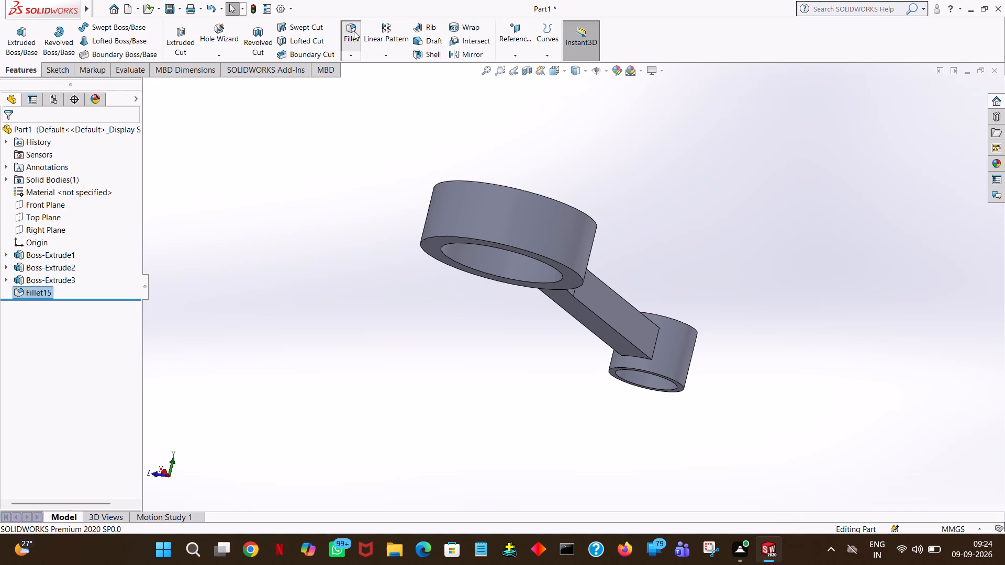
pyautogui.moveTo(537, 173); pyautogui.dragTo(545, 344, button='middle')
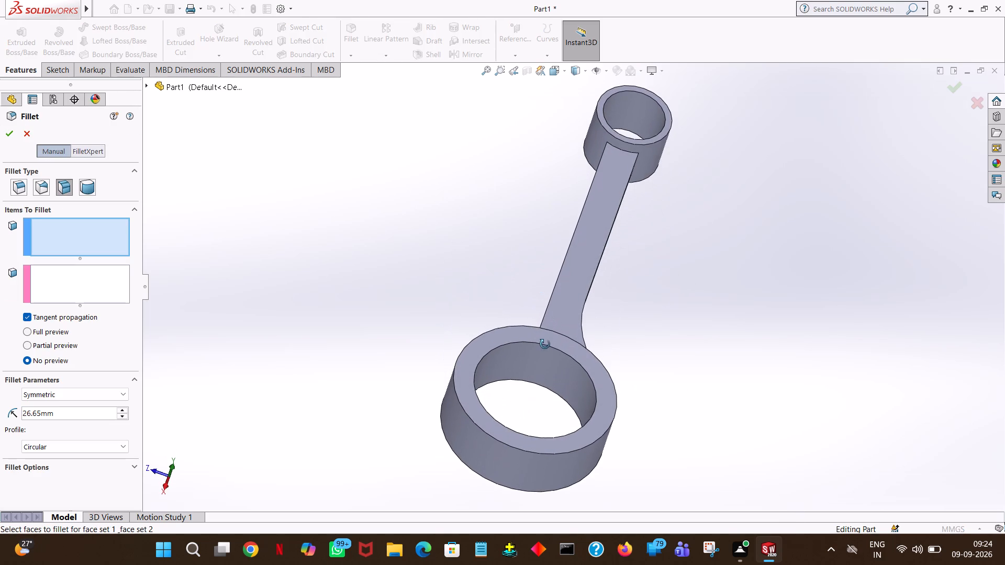
pyautogui.moveTo(545, 344); pyautogui.dragTo(545, 345, button='middle')
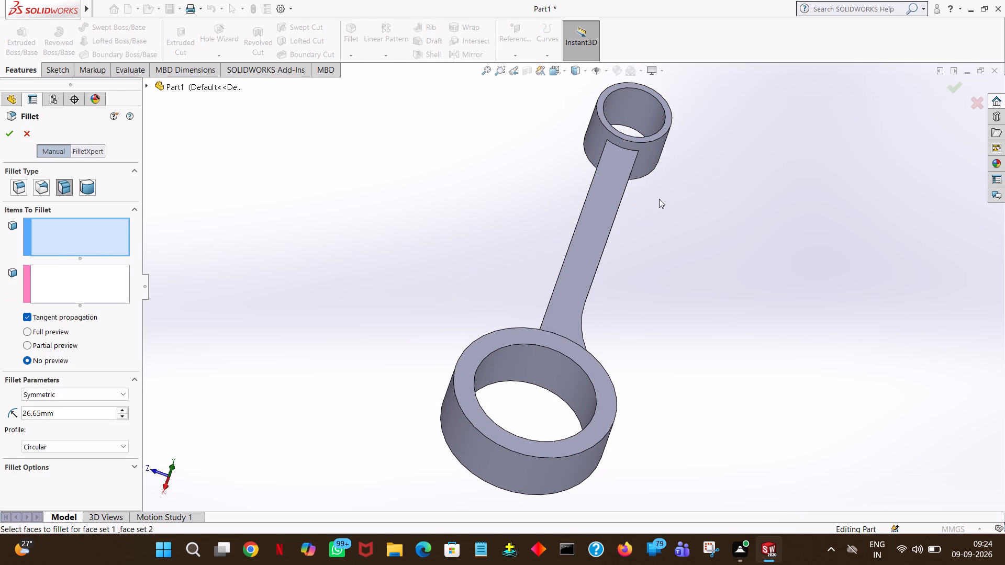
pyautogui.moveTo(661, 204); pyautogui.dragTo(643, 182, button='middle')
pyautogui.click(652, 206)
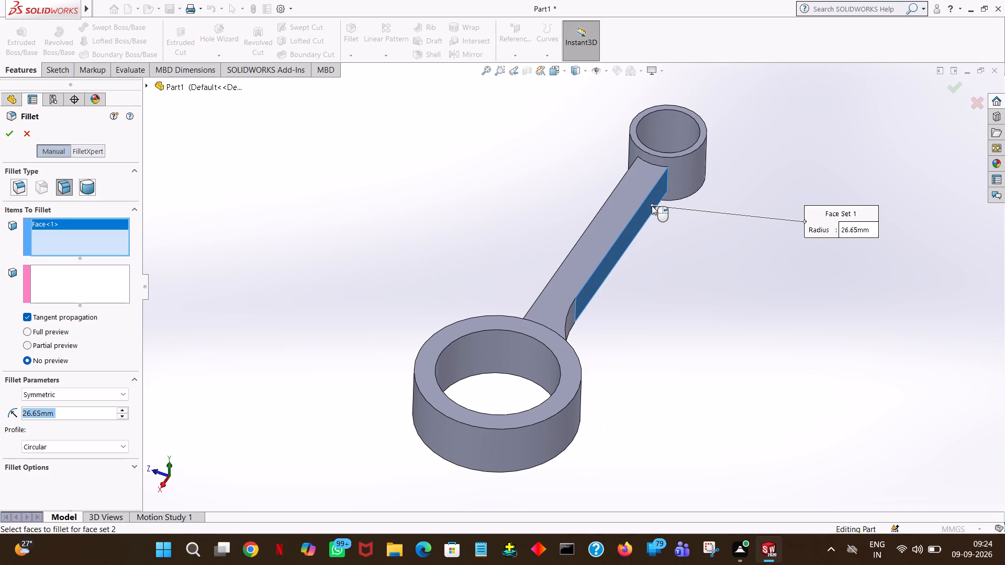
pyautogui.click(112, 272)
pyautogui.click(692, 177)
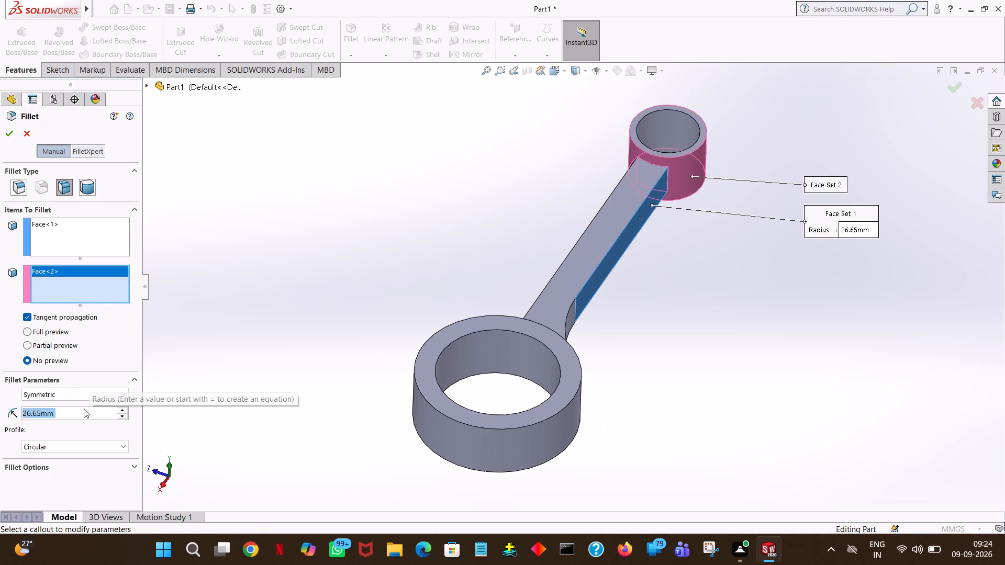
pyautogui.write('15.25')
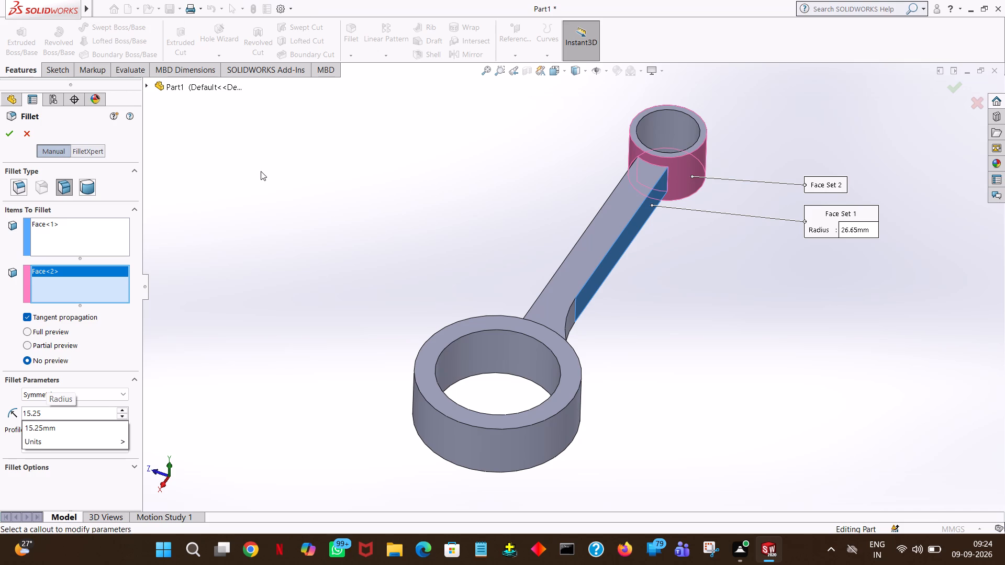
pyautogui.click(261, 171)
pyautogui.click(4, 128)
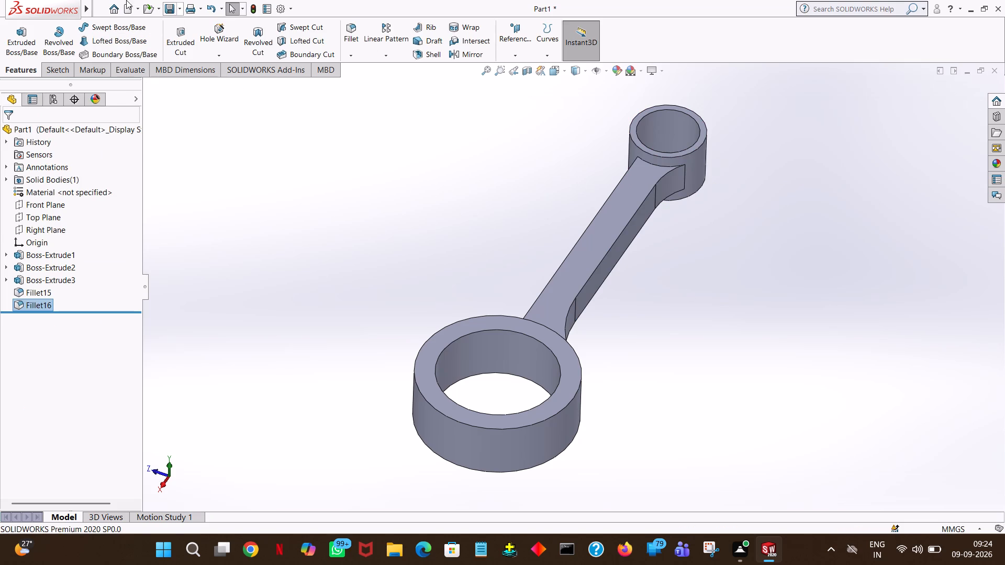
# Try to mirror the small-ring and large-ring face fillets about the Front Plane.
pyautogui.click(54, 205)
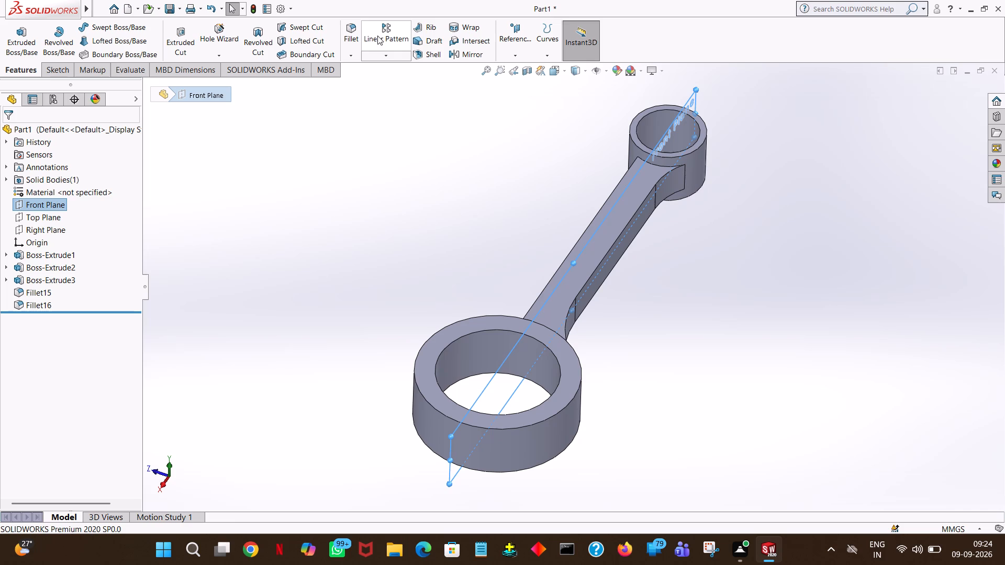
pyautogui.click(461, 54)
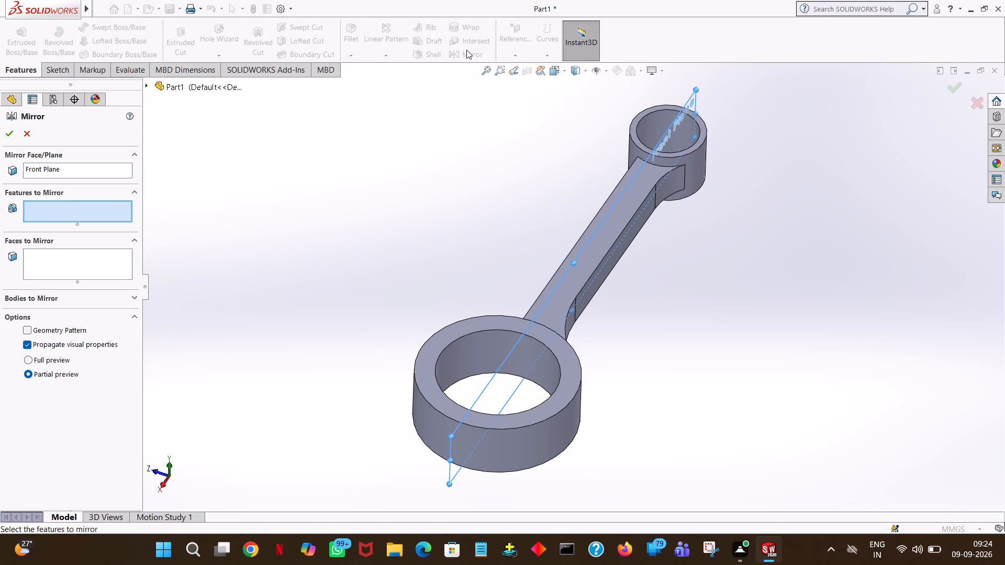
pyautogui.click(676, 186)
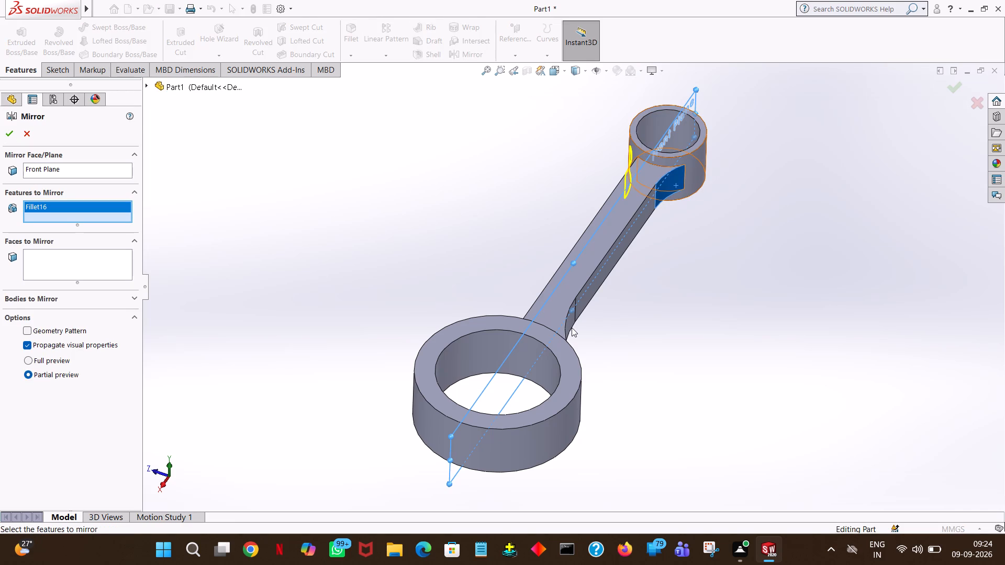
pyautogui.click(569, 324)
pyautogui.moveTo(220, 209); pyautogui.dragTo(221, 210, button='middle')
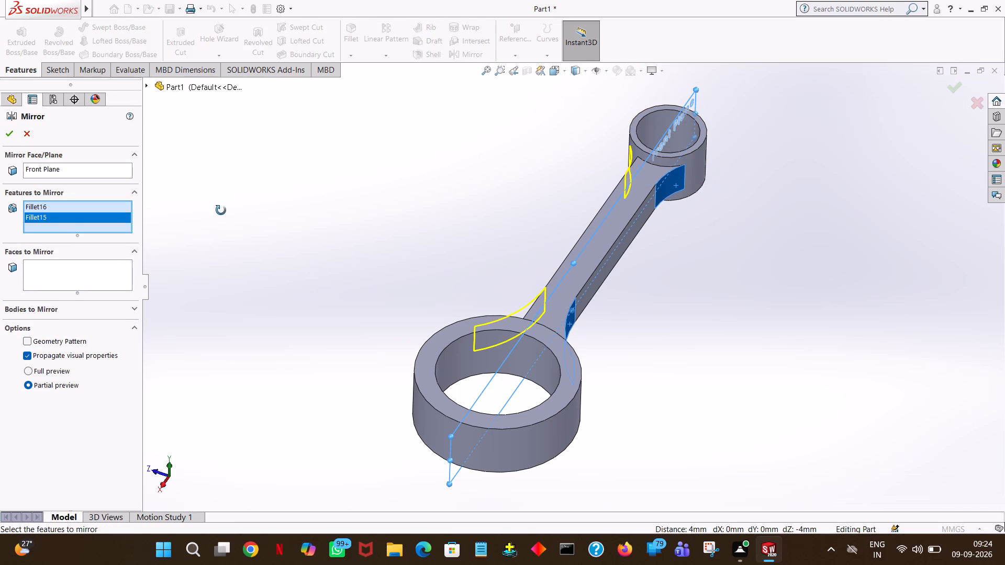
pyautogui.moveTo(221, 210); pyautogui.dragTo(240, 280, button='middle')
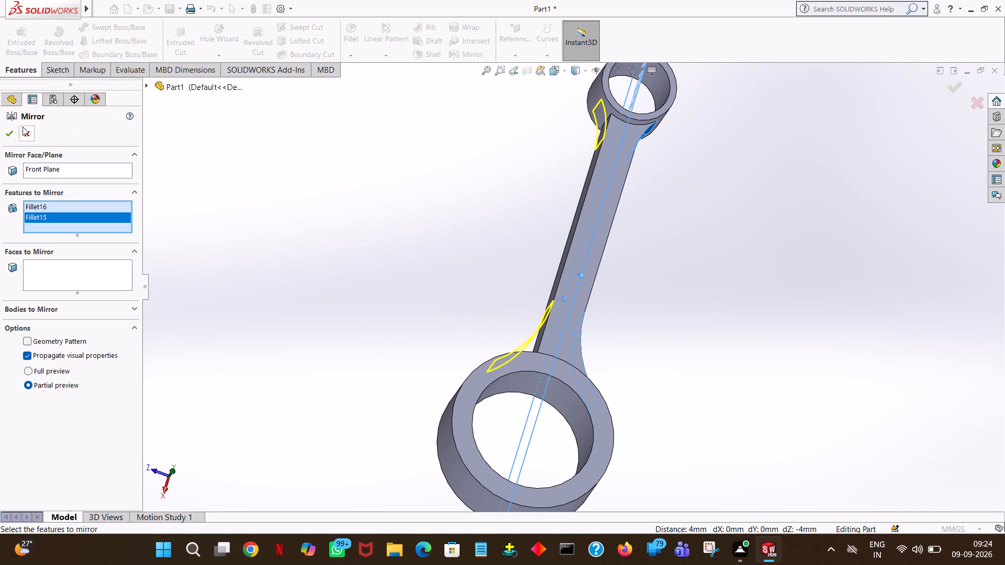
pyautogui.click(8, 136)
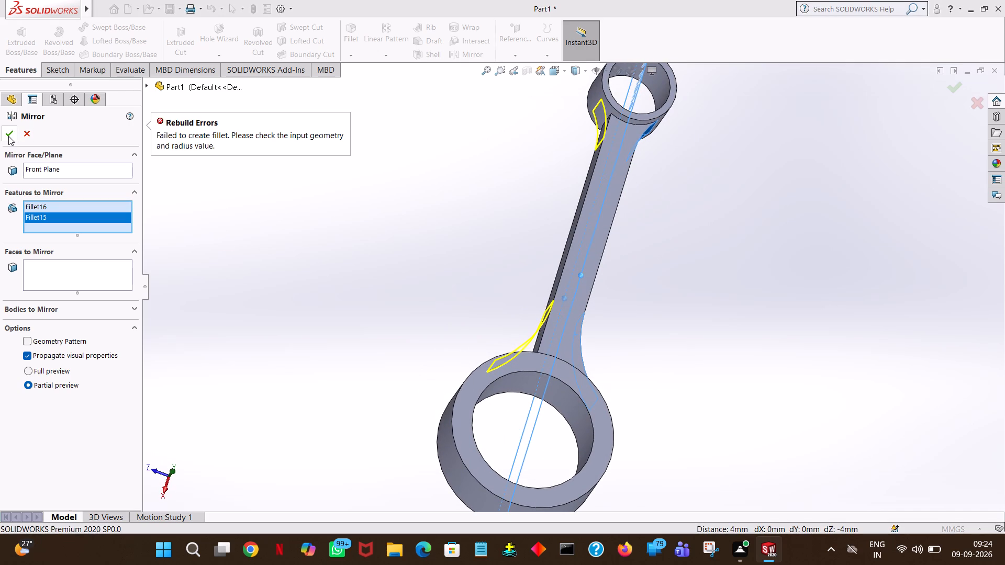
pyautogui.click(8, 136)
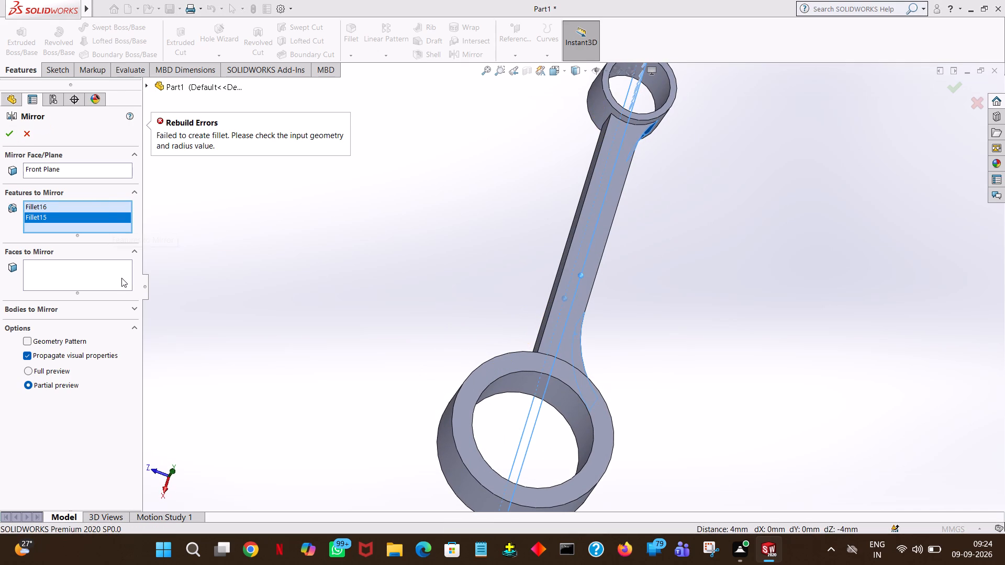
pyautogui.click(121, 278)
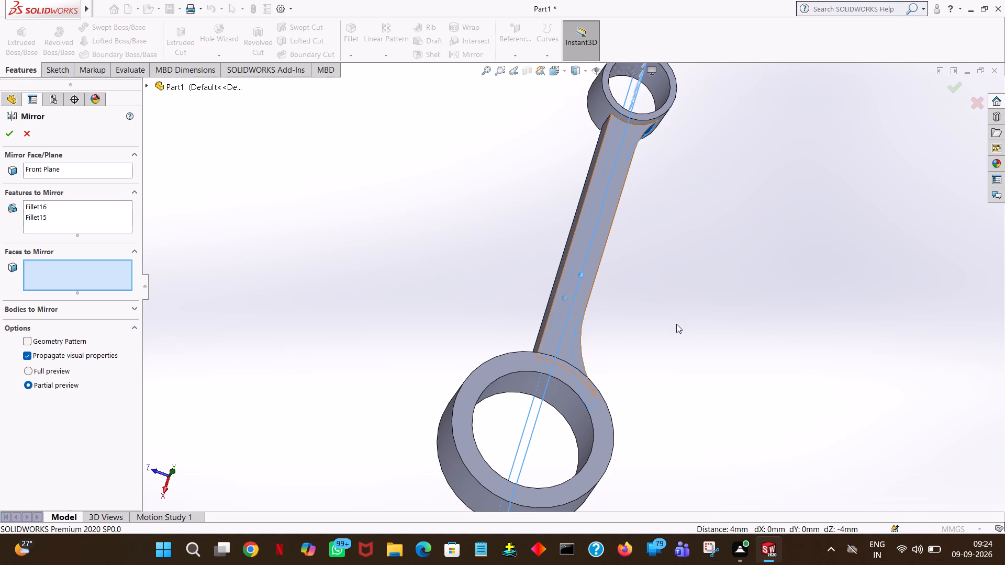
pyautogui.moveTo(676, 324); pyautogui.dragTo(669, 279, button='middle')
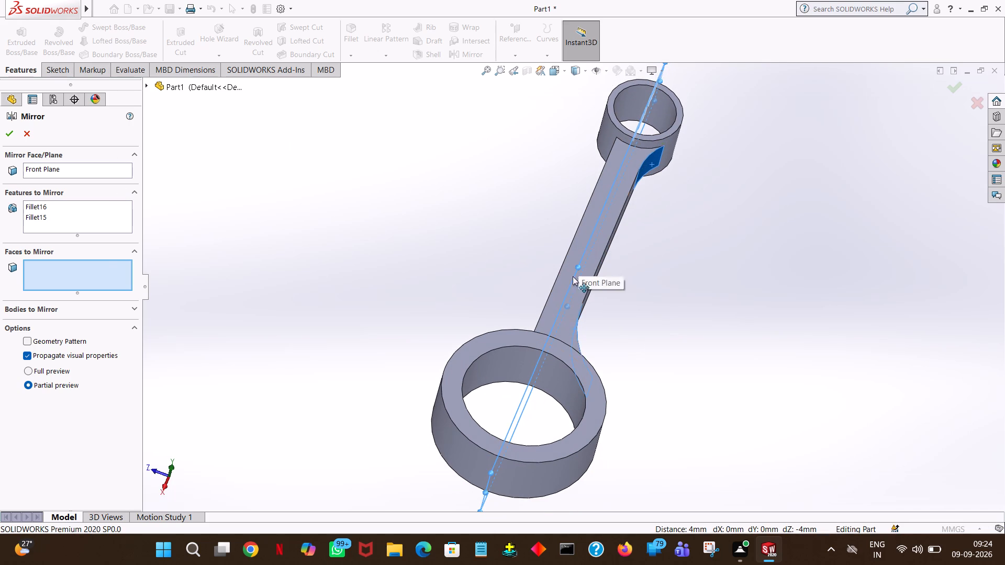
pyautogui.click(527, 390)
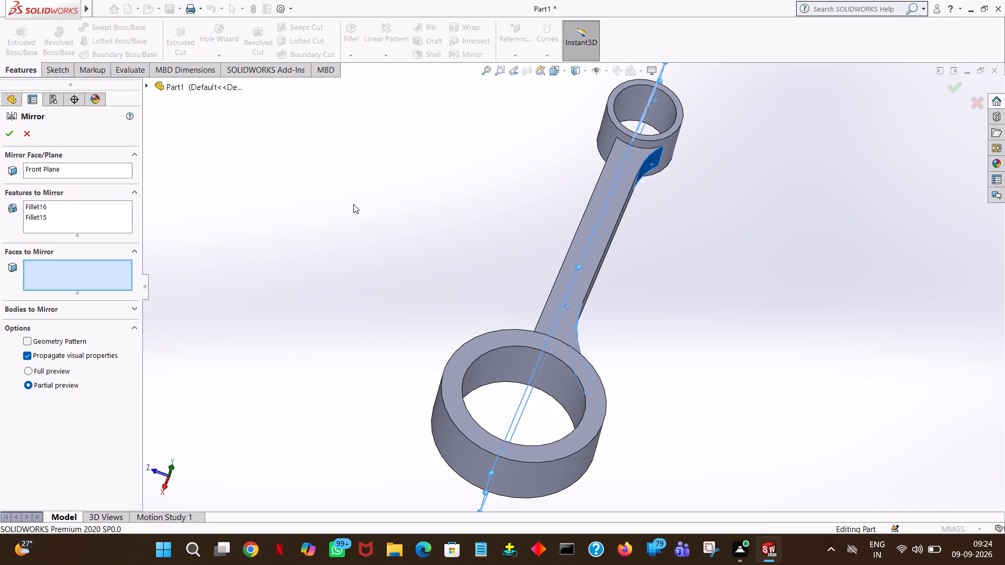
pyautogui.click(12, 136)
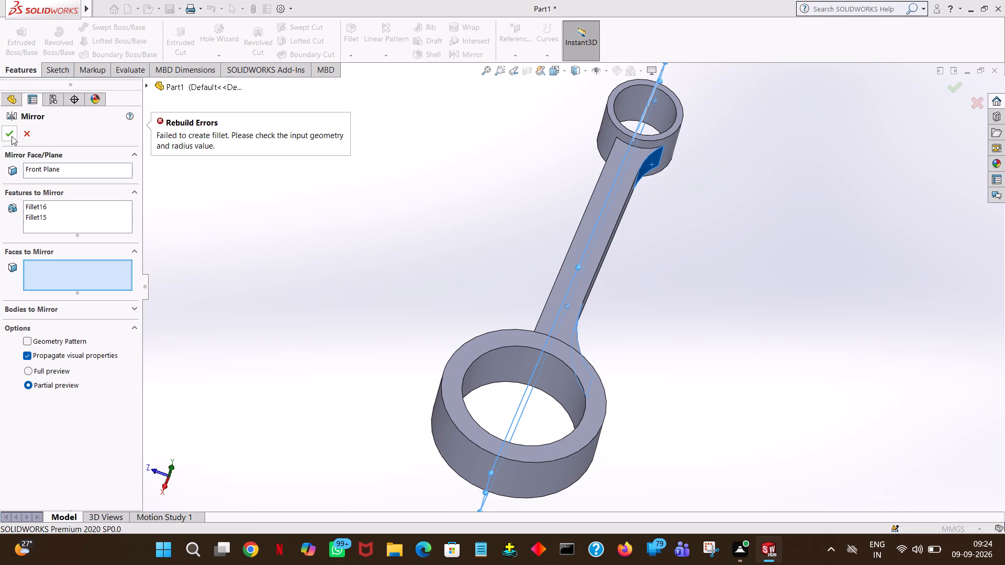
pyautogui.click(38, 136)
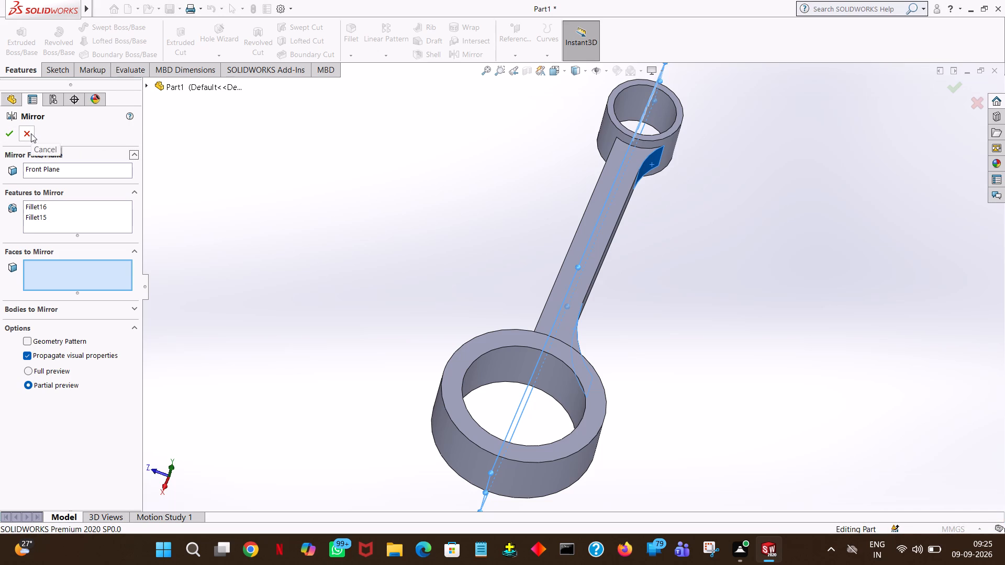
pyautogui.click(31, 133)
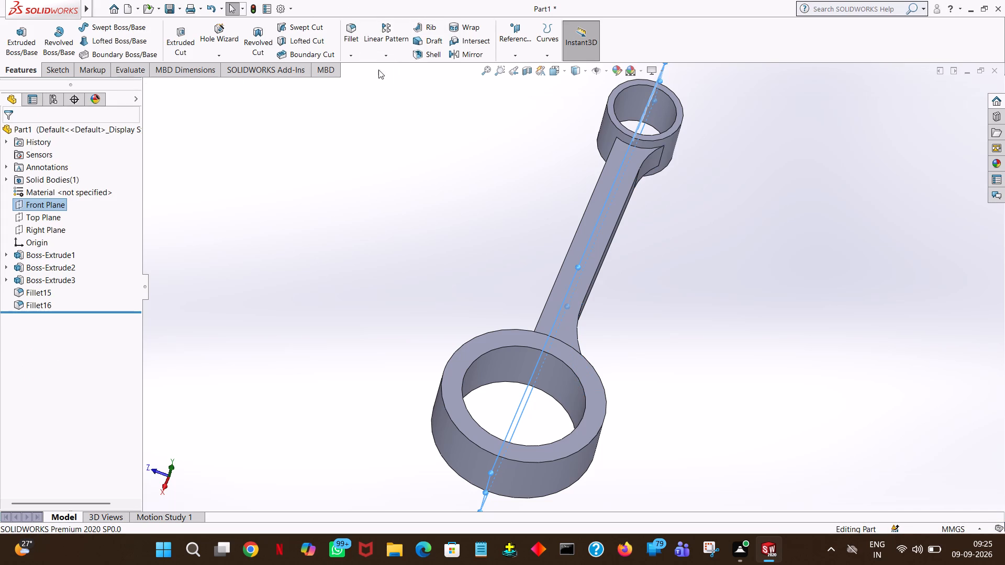
# Mirror the web extrusion Boss-Extrude3 about the Front Plane.
pyautogui.click(471, 55)
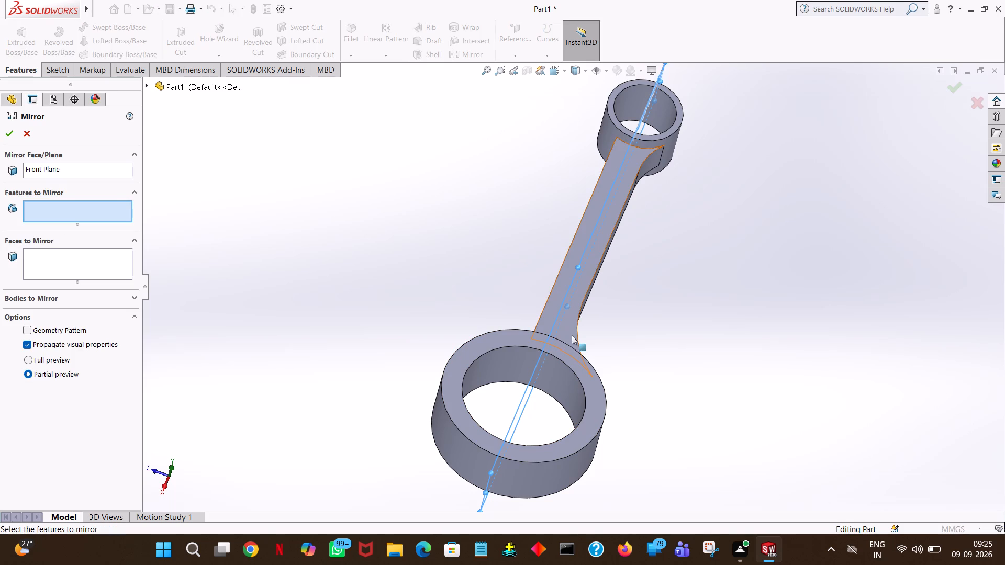
pyautogui.click(601, 256)
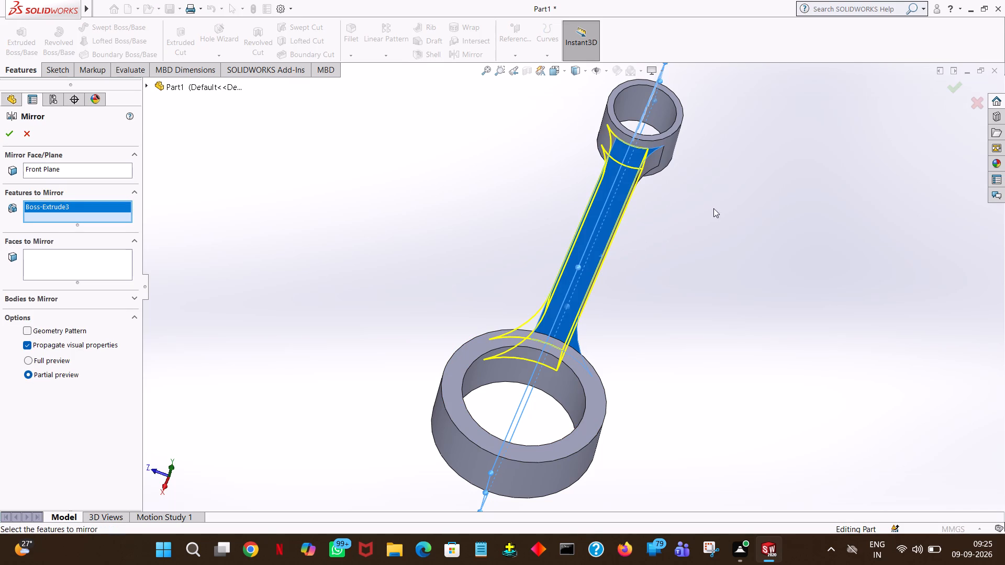
pyautogui.click(3, 128)
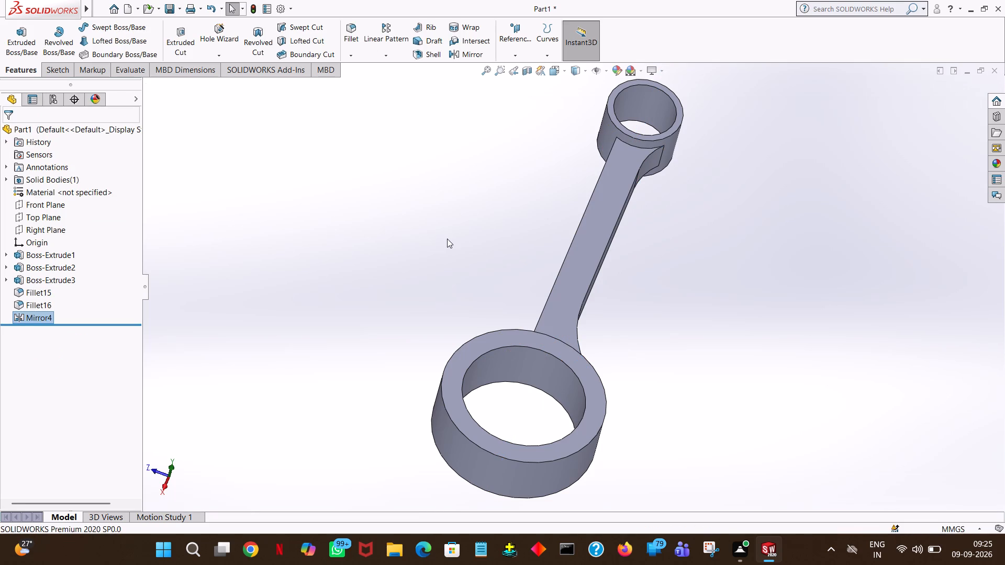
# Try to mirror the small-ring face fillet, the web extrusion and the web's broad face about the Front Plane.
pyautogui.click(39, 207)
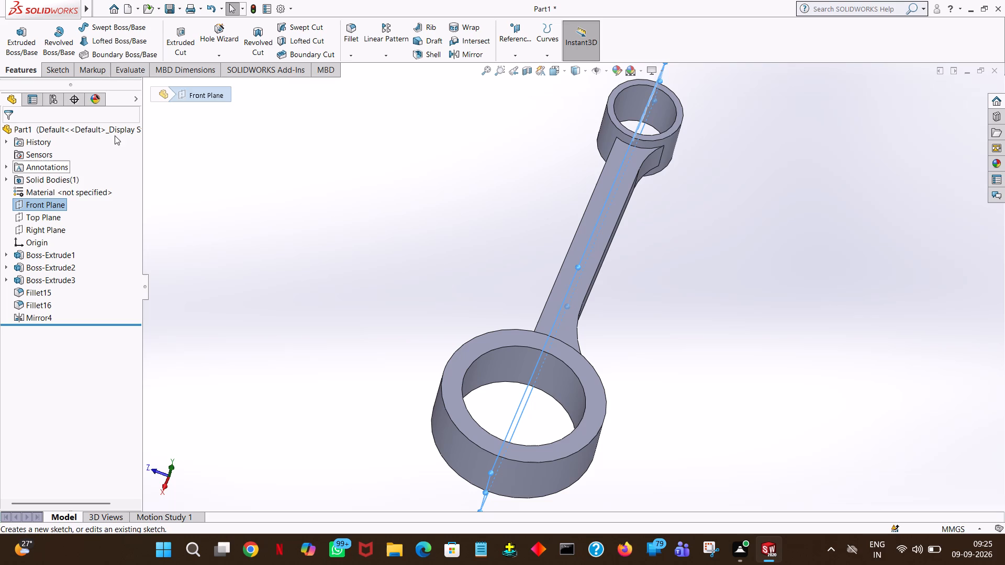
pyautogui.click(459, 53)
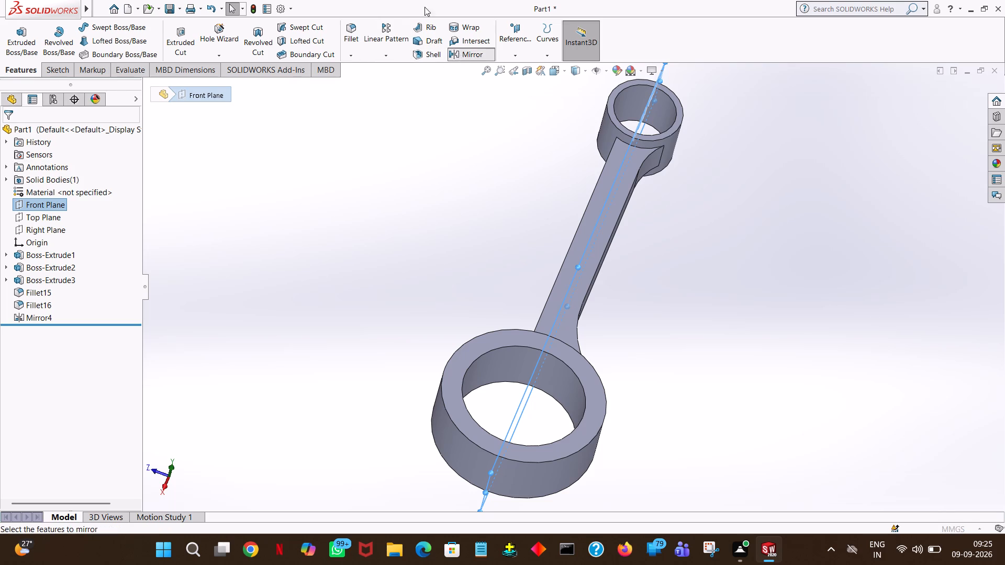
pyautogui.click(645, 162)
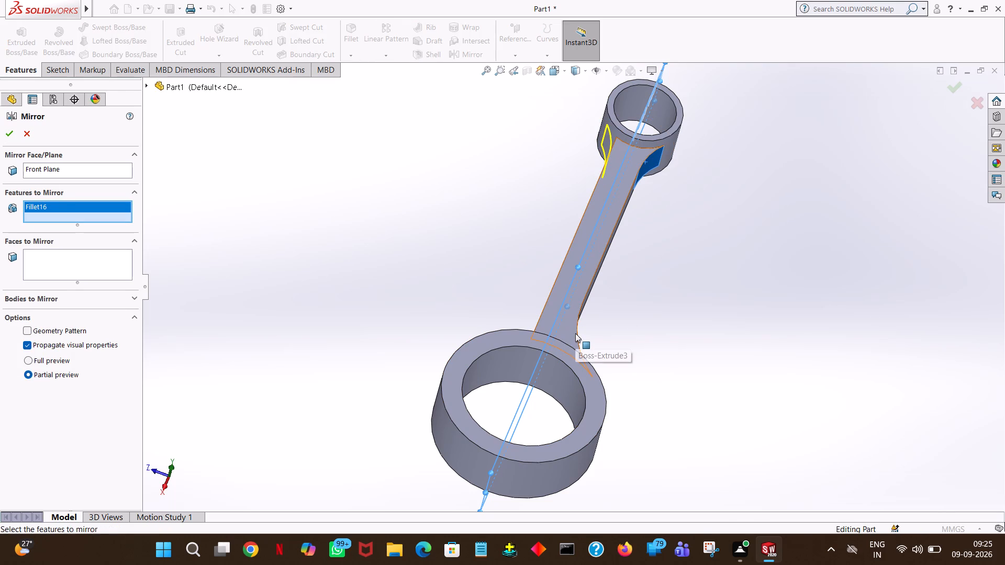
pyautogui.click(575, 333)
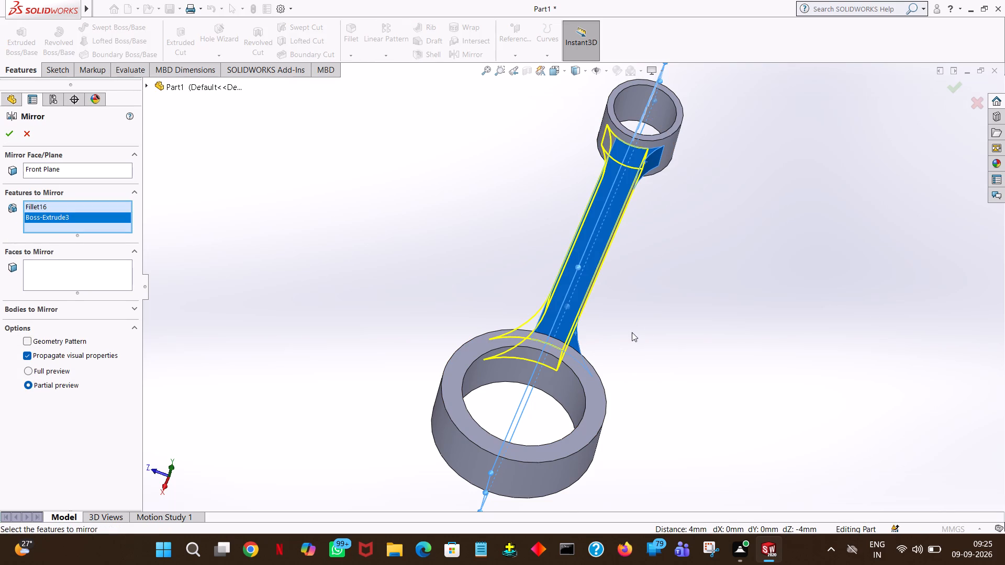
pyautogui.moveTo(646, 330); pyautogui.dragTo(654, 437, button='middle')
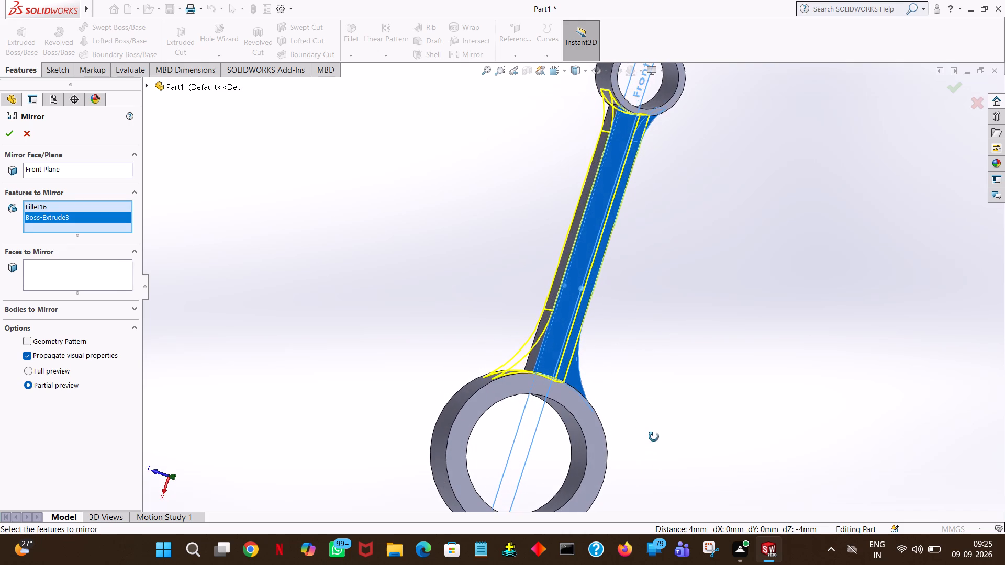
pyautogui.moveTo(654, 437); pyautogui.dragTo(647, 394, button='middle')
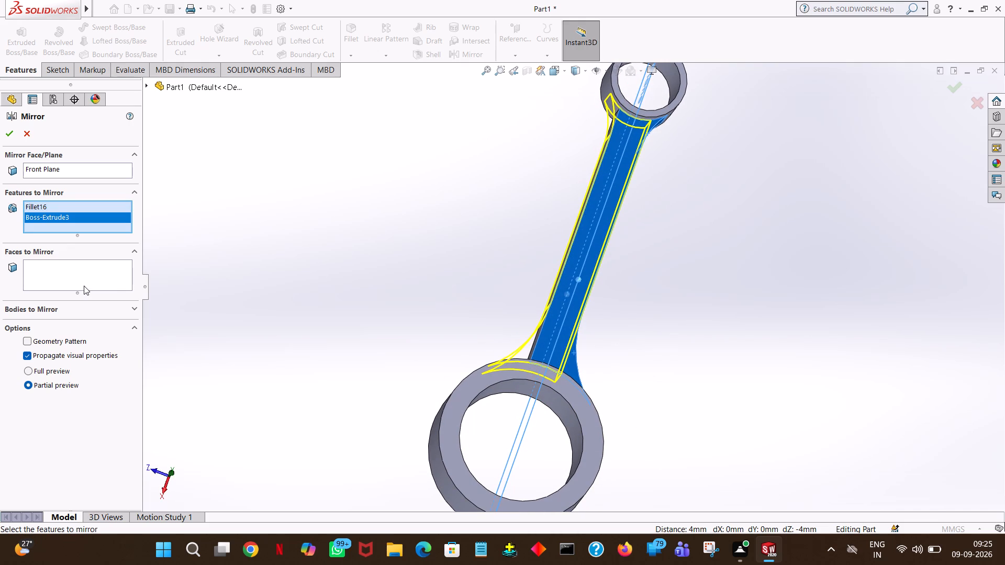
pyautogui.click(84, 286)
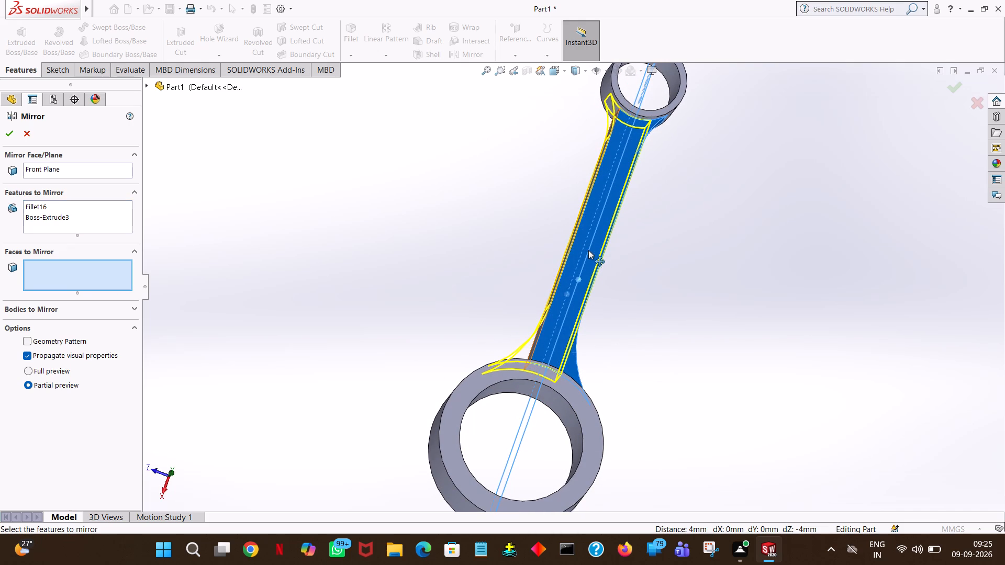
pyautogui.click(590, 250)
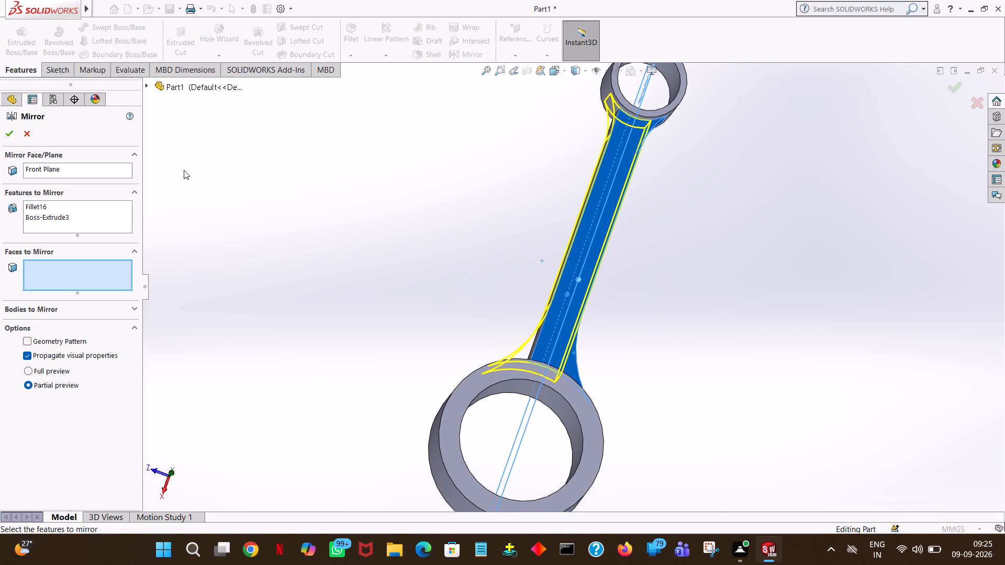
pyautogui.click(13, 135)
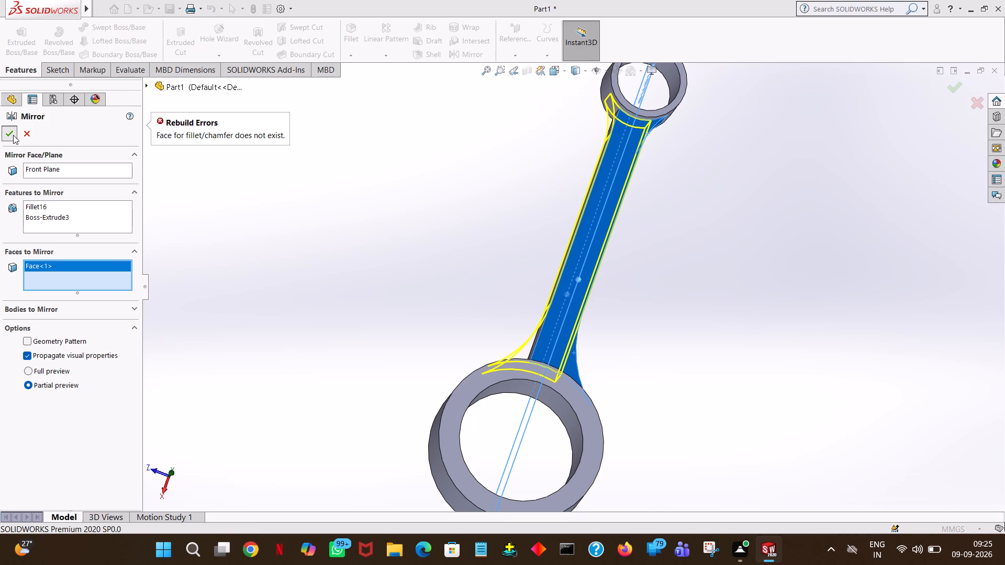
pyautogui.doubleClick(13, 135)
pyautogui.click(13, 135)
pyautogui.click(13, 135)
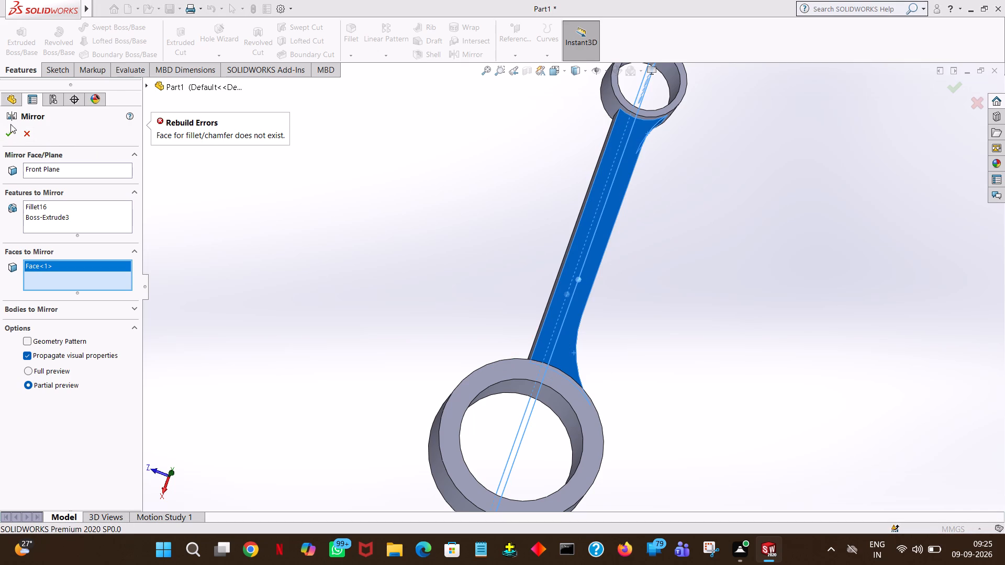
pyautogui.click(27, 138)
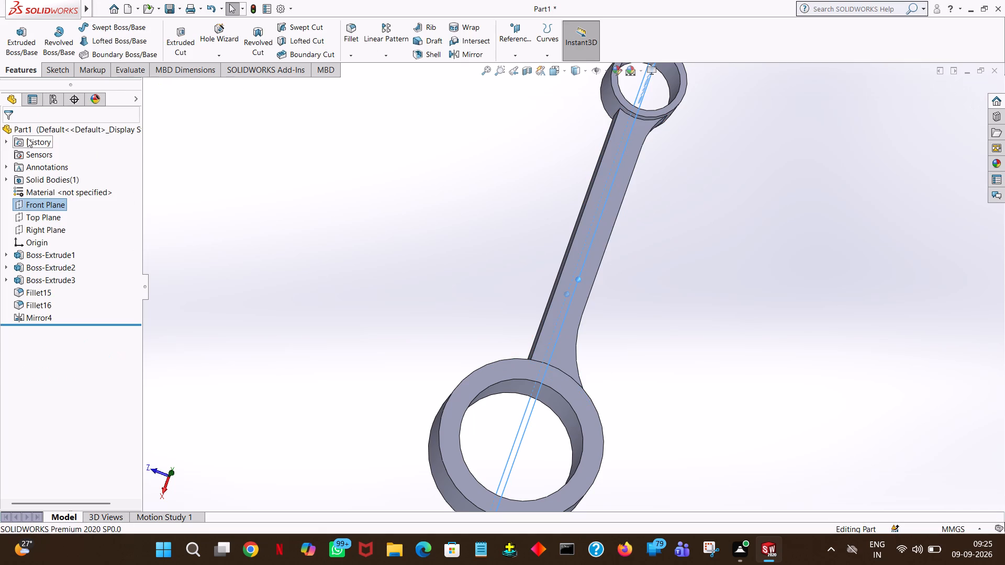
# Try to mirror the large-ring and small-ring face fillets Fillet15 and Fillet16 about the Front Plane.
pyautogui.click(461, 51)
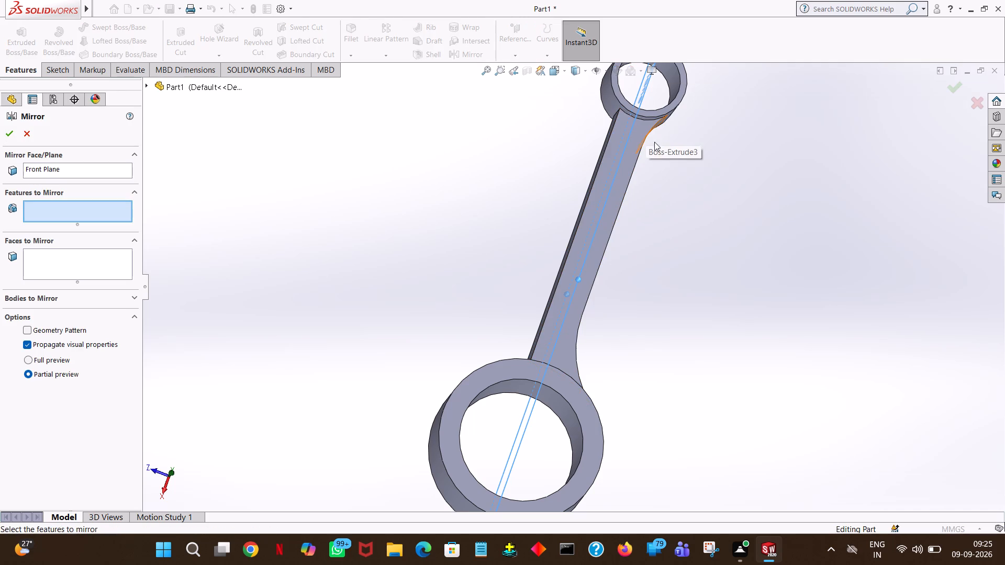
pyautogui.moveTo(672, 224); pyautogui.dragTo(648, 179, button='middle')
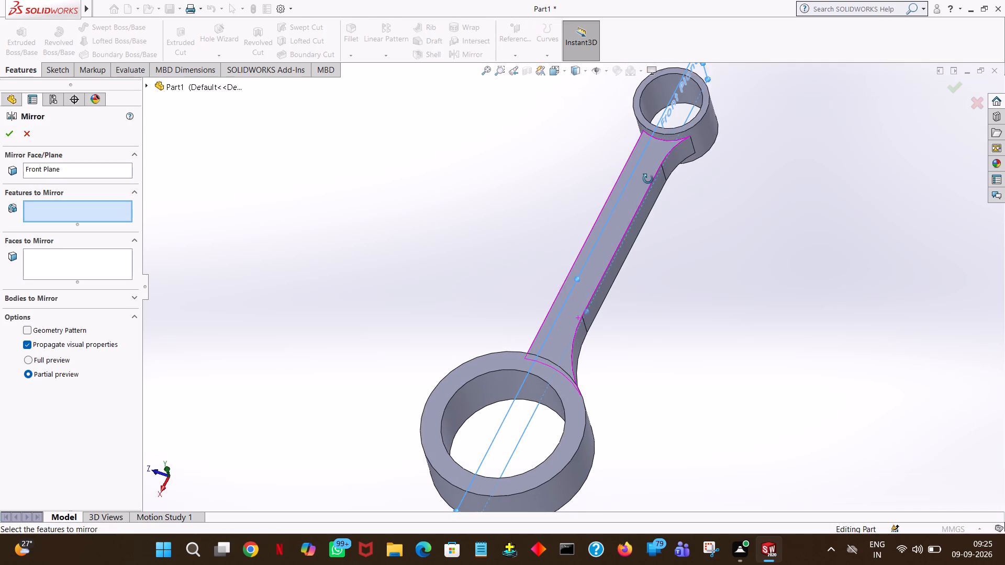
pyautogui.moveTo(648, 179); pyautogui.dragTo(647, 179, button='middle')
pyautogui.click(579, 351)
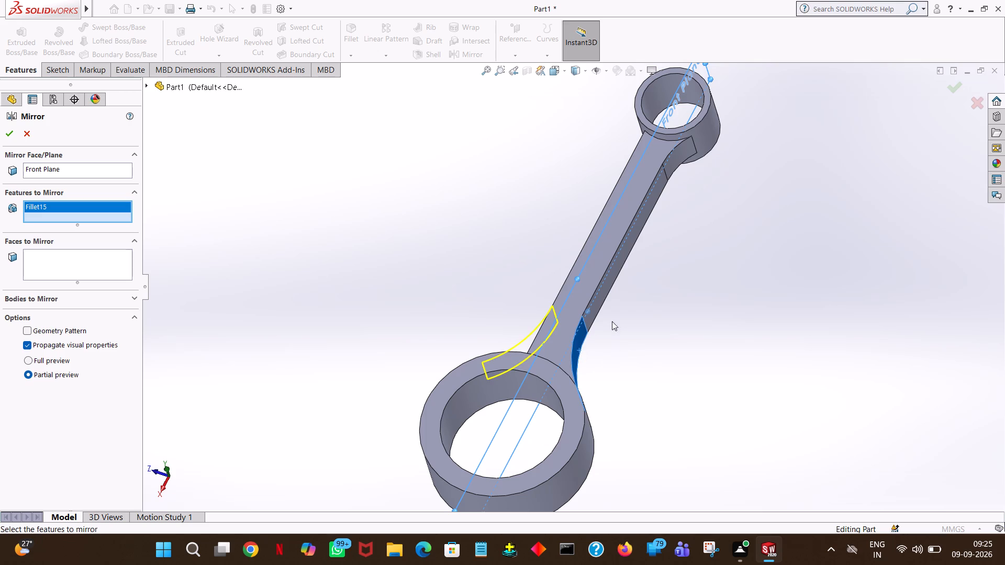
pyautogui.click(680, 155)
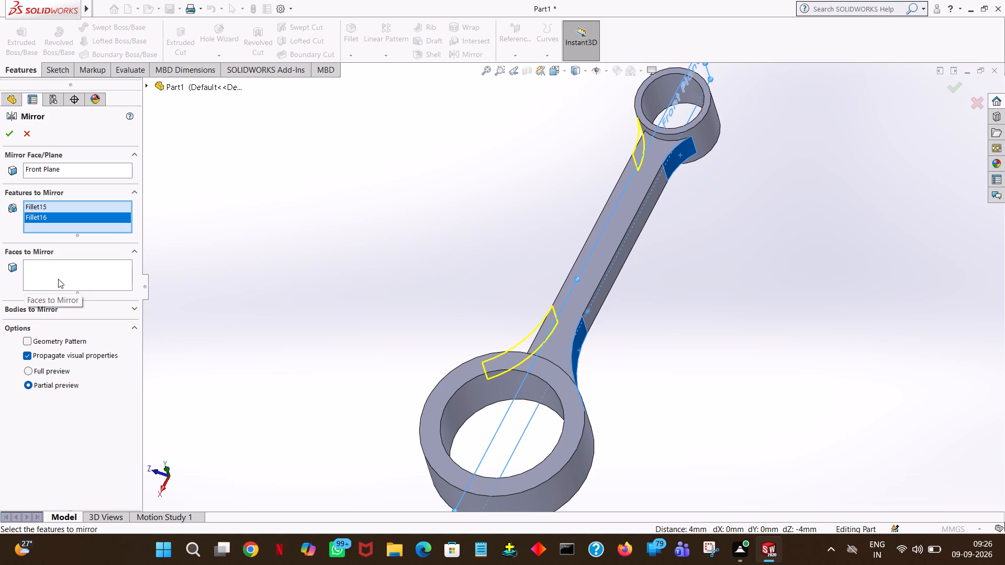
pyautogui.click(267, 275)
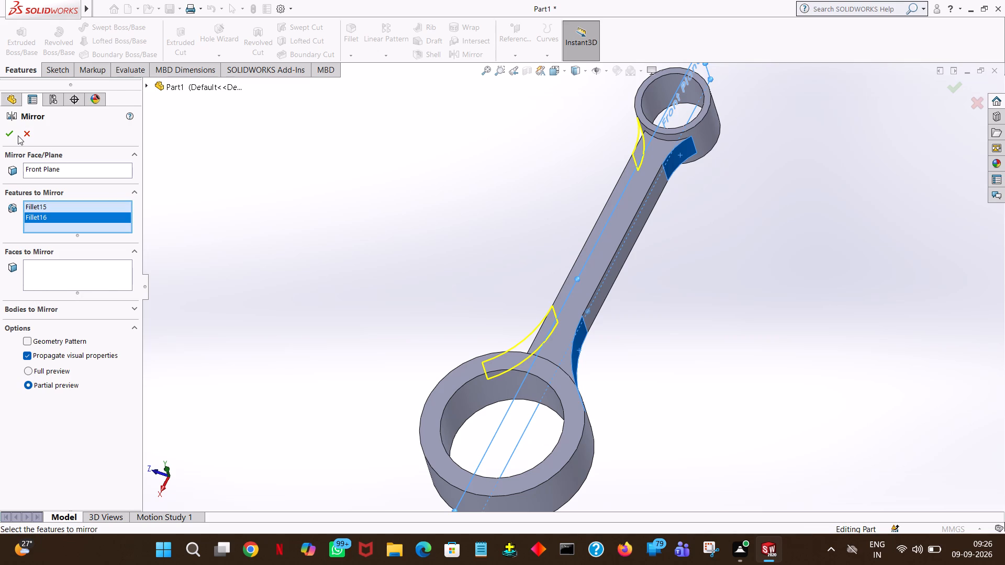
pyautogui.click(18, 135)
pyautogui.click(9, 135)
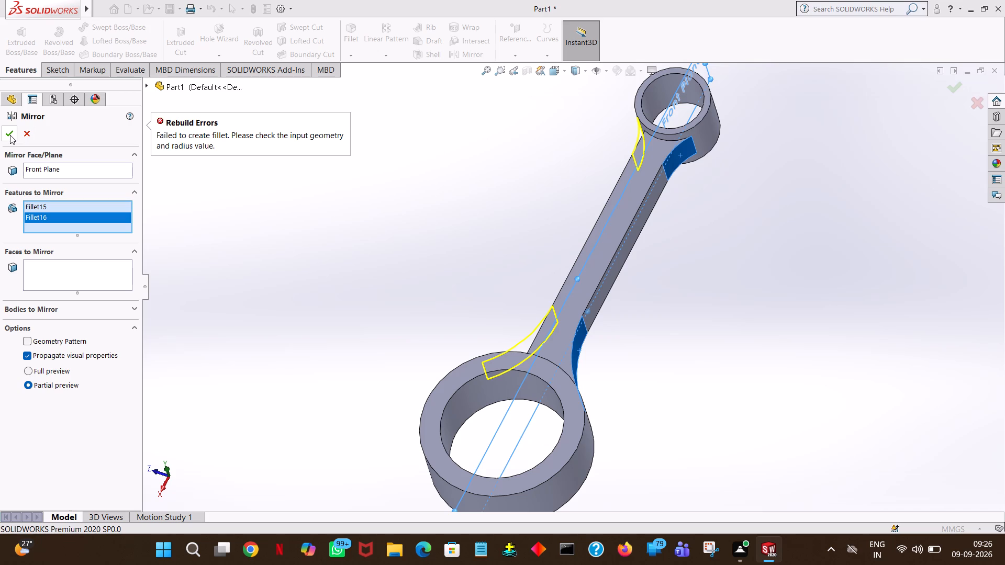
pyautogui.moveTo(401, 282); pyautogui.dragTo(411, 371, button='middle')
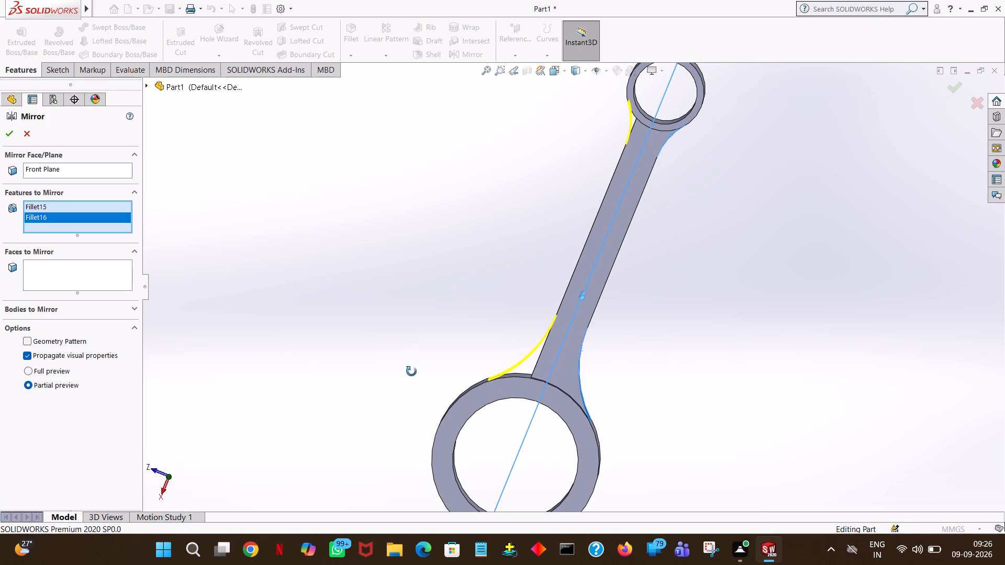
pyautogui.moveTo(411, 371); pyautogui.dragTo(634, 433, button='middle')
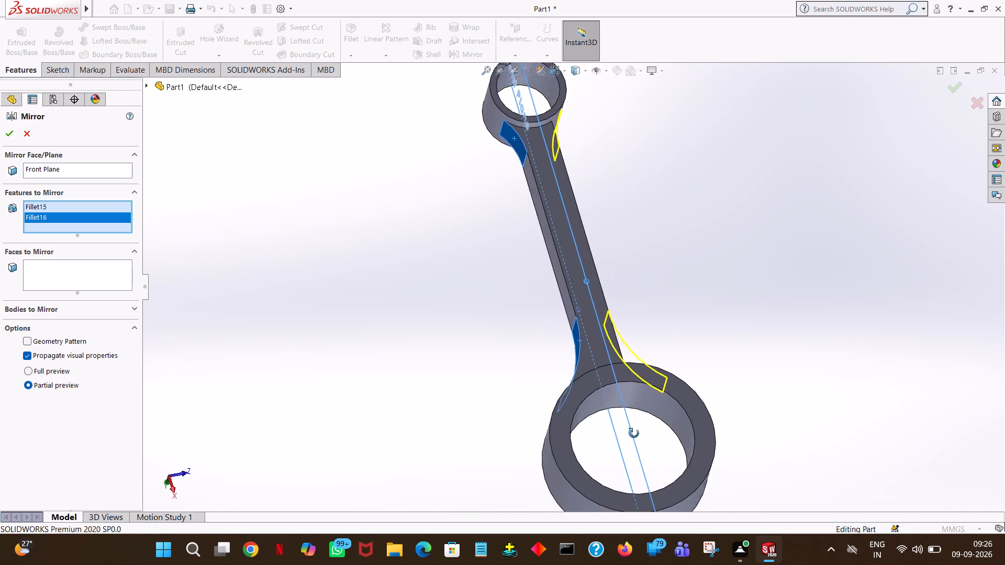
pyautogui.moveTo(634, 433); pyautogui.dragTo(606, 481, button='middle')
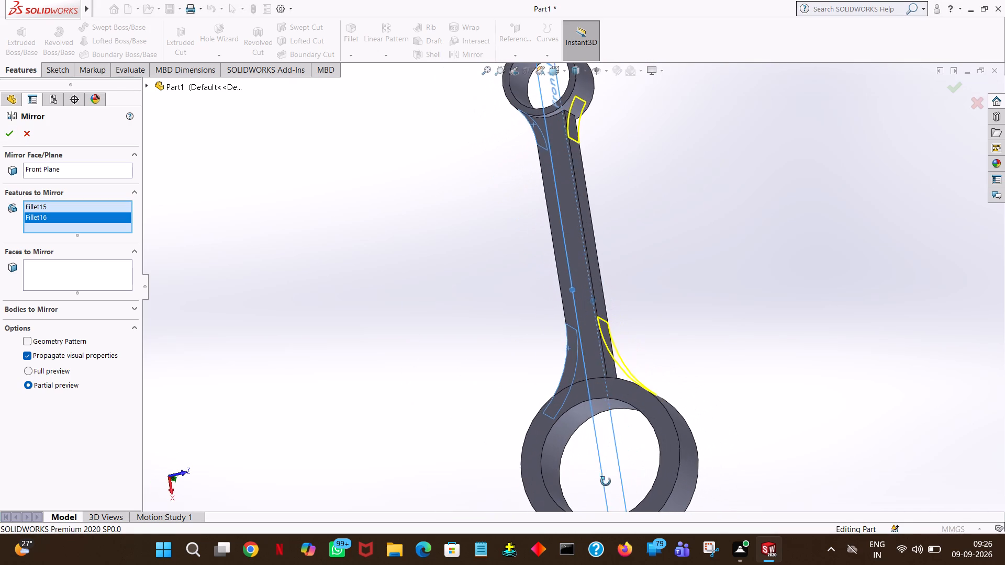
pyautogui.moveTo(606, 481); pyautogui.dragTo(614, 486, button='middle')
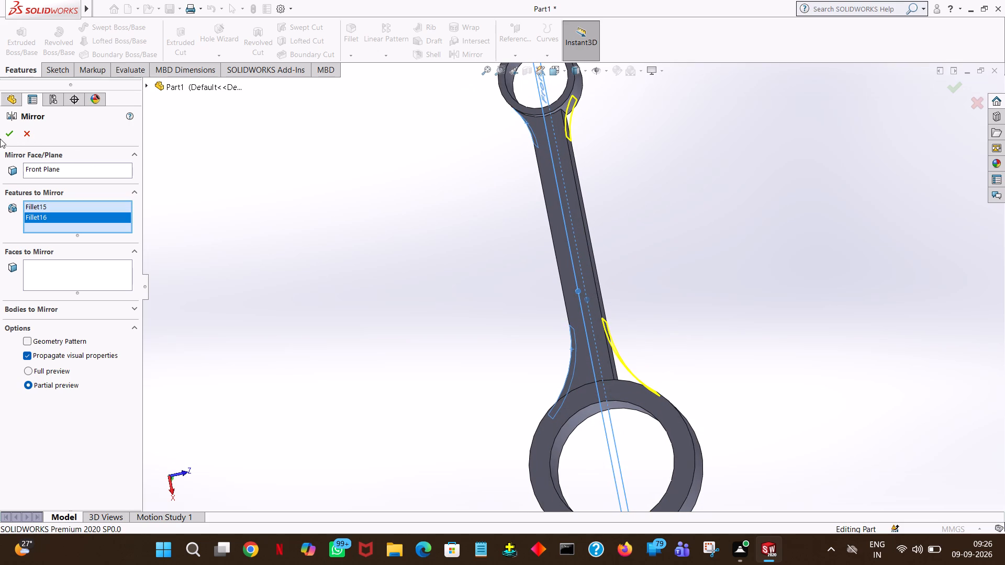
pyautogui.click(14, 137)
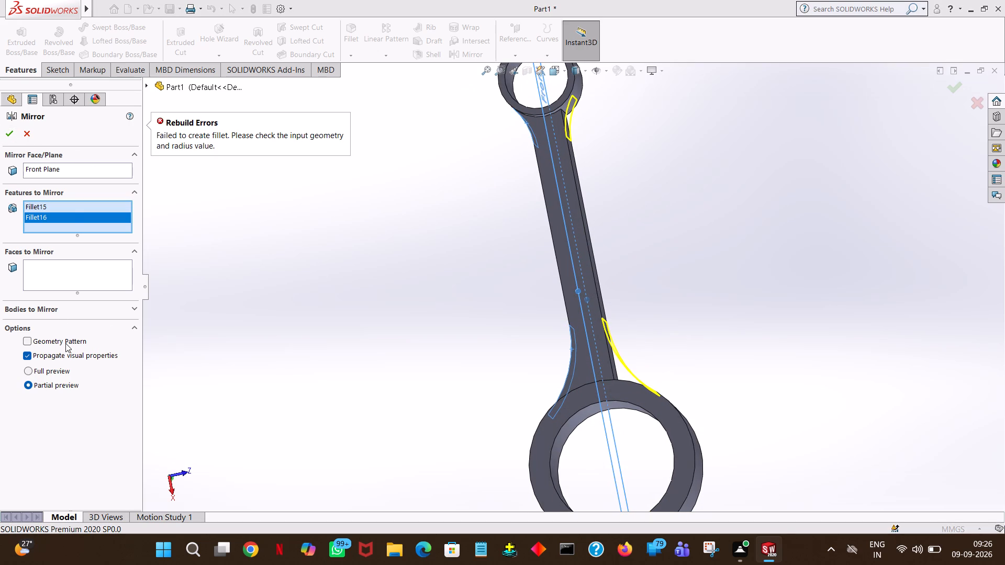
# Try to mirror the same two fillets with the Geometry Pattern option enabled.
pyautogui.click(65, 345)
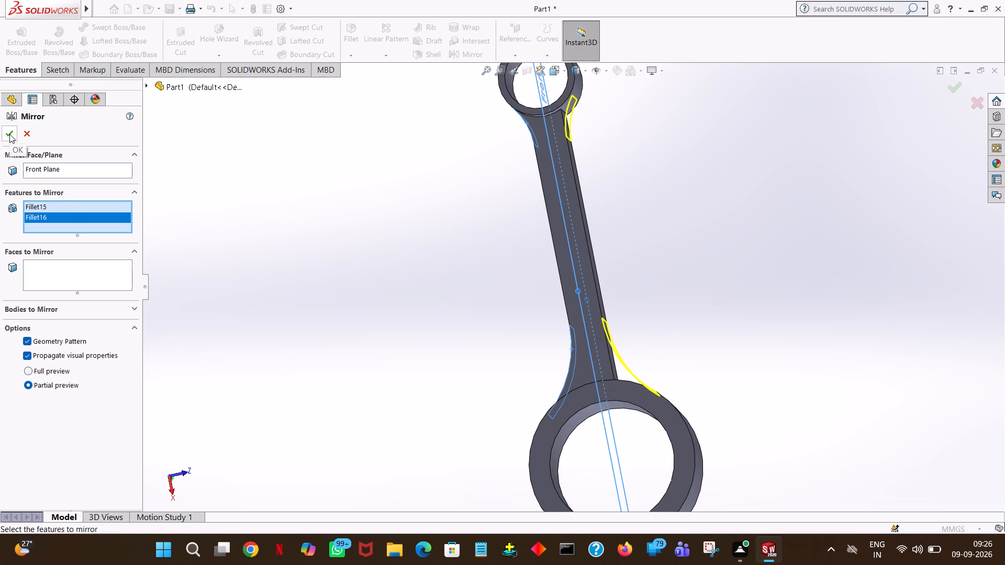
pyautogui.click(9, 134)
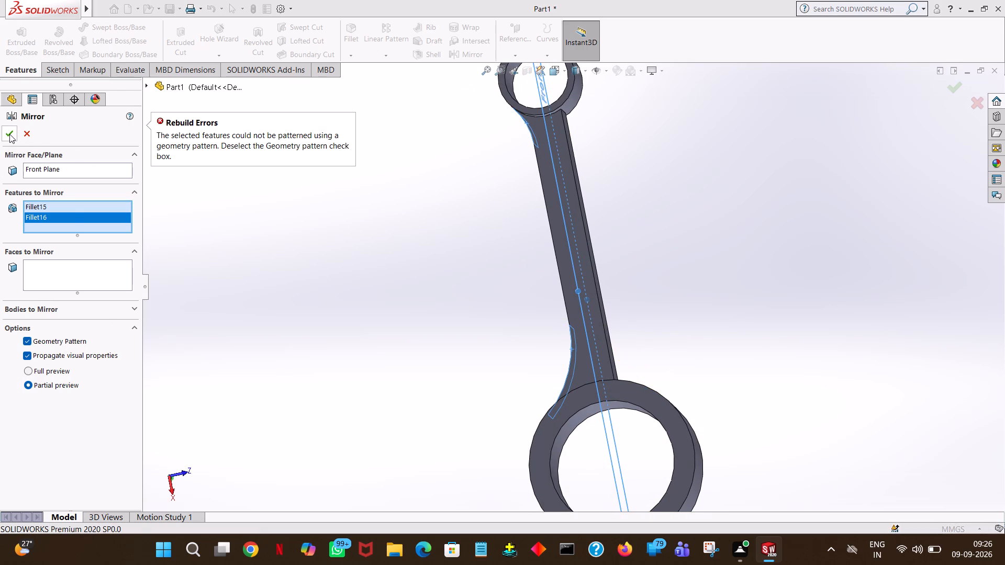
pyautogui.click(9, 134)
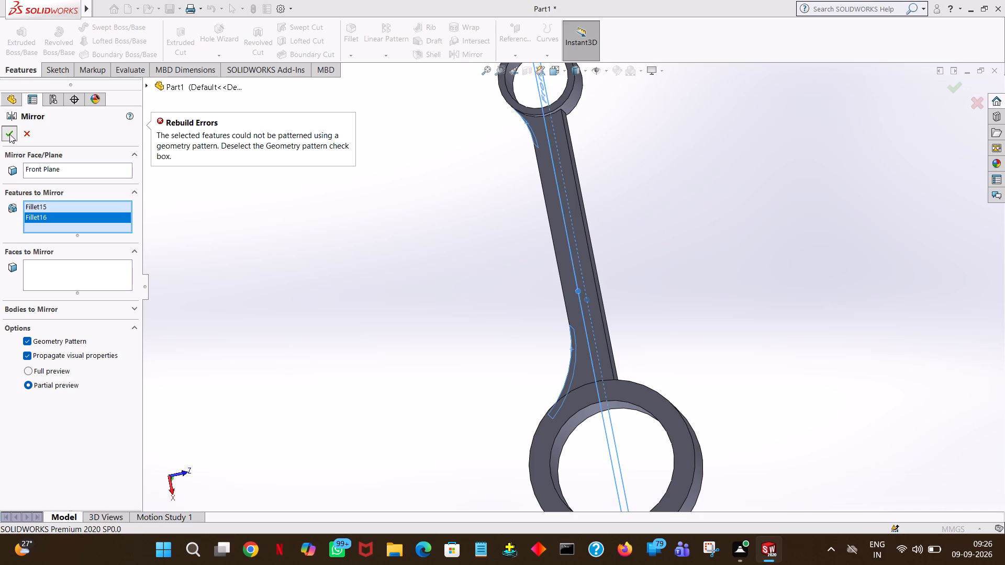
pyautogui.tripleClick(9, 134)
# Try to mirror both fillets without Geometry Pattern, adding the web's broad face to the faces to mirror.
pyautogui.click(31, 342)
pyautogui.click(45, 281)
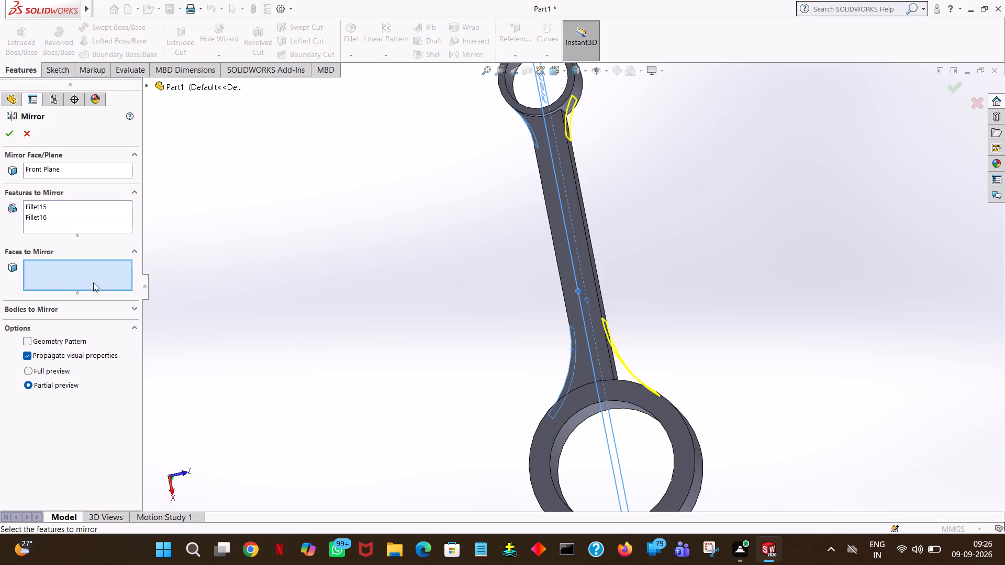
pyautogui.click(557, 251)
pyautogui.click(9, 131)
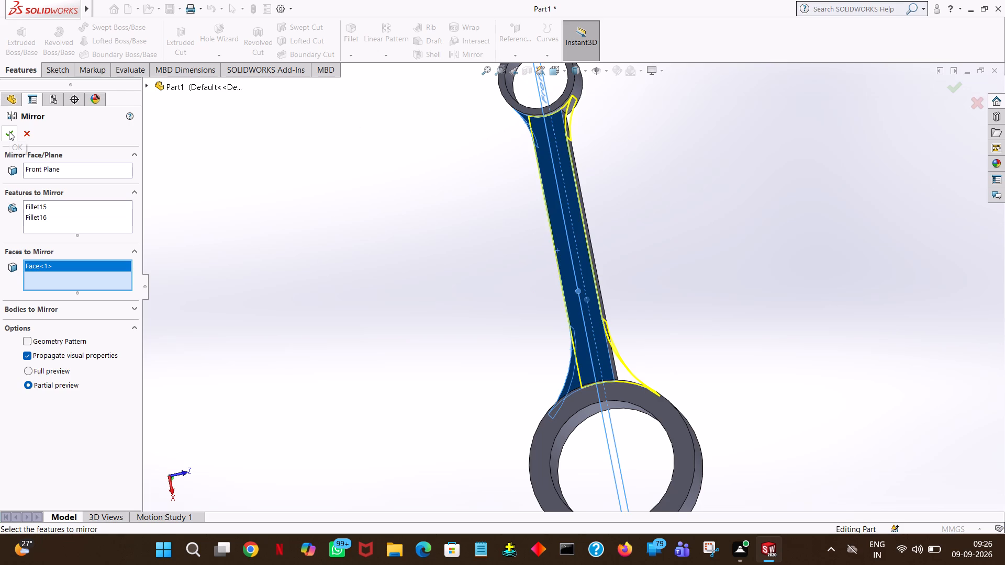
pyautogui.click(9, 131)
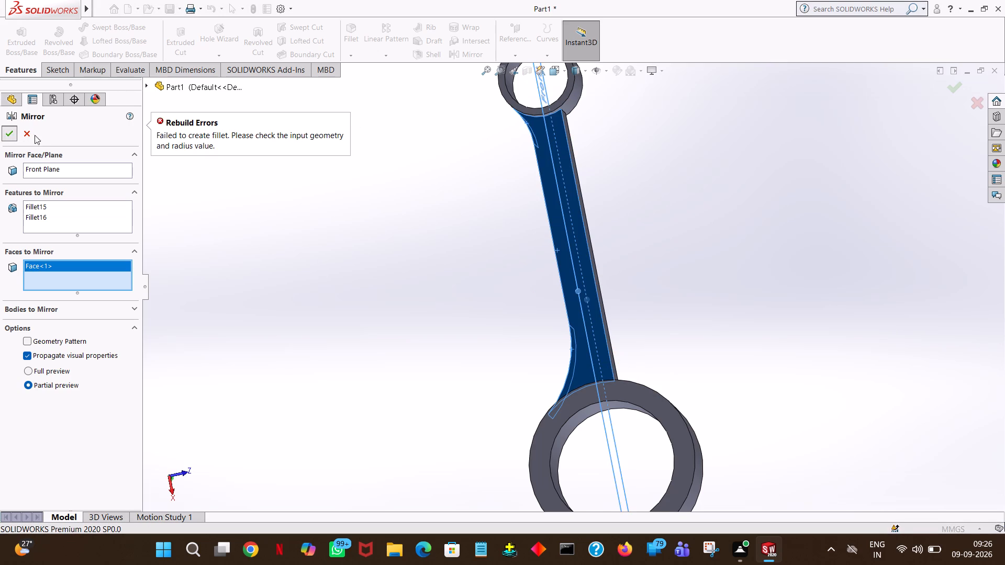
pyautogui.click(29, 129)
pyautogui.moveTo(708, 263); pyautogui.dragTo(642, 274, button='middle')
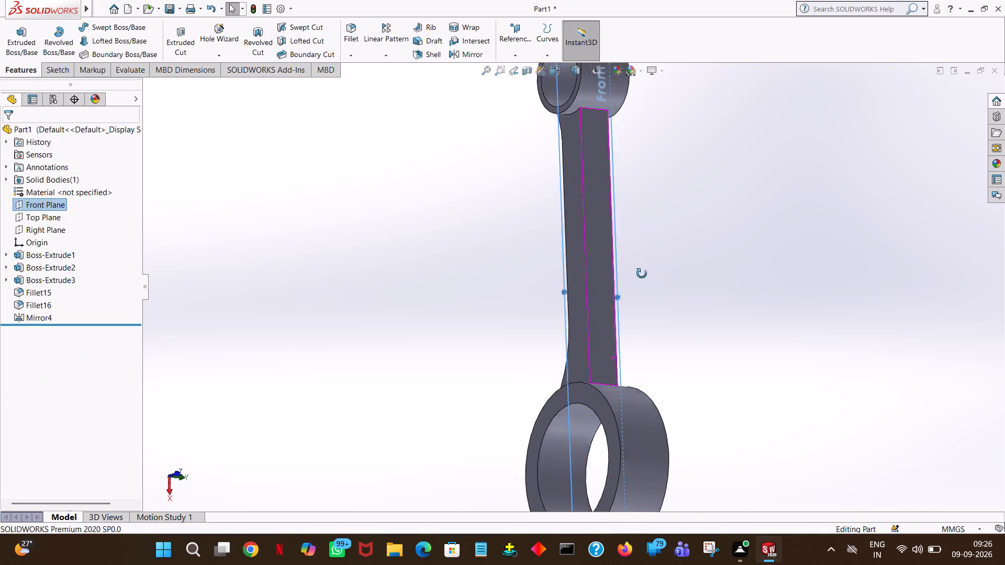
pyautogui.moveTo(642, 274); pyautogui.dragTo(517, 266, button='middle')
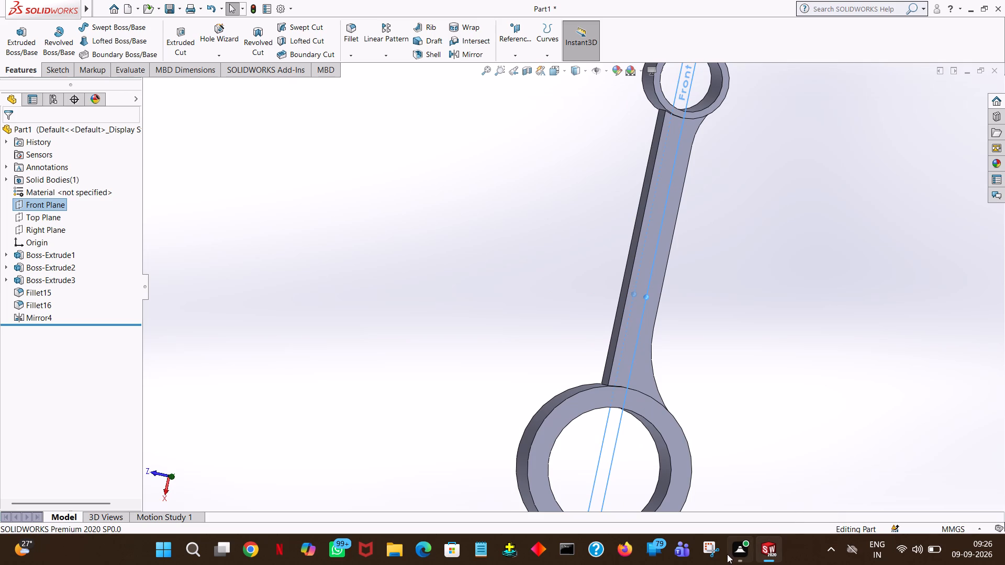
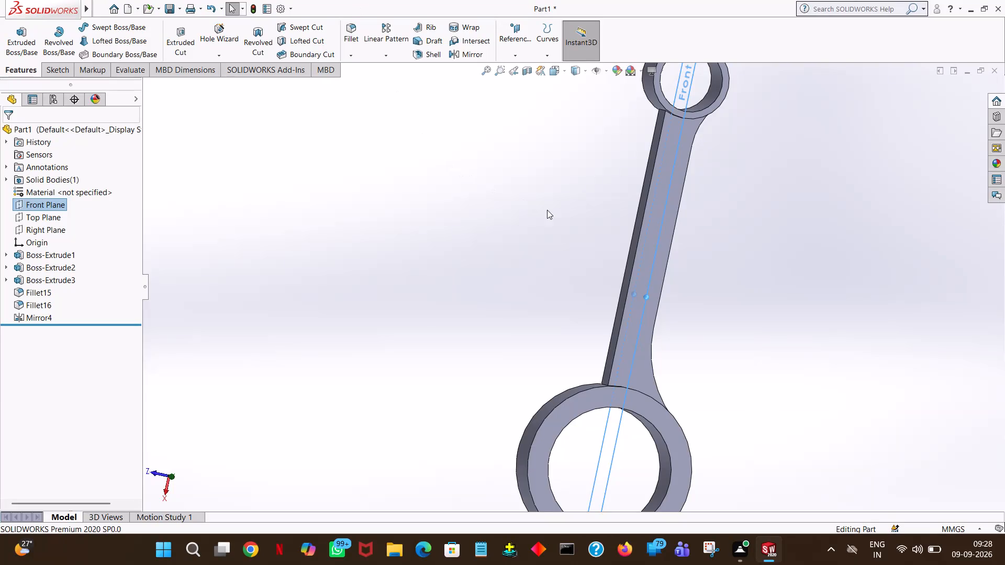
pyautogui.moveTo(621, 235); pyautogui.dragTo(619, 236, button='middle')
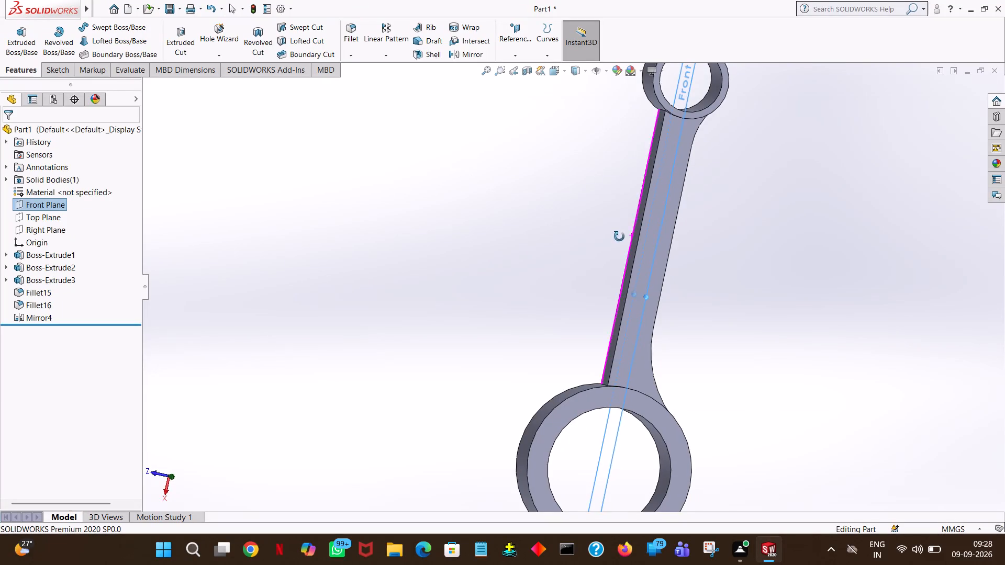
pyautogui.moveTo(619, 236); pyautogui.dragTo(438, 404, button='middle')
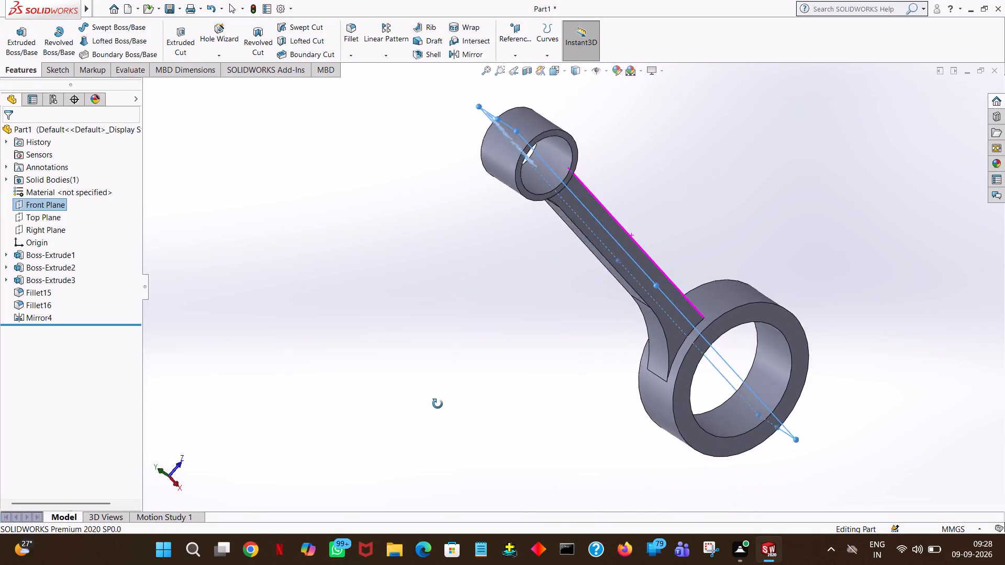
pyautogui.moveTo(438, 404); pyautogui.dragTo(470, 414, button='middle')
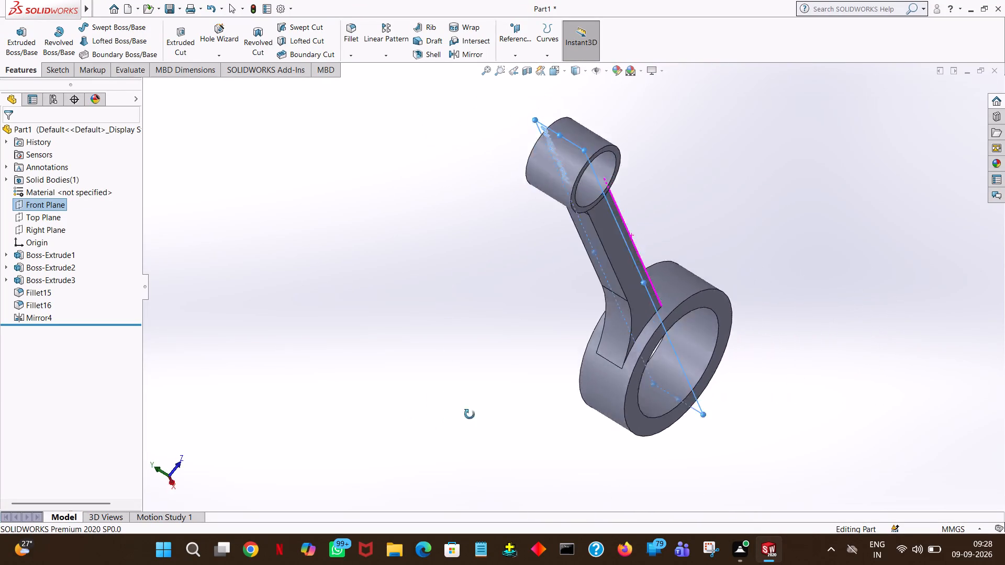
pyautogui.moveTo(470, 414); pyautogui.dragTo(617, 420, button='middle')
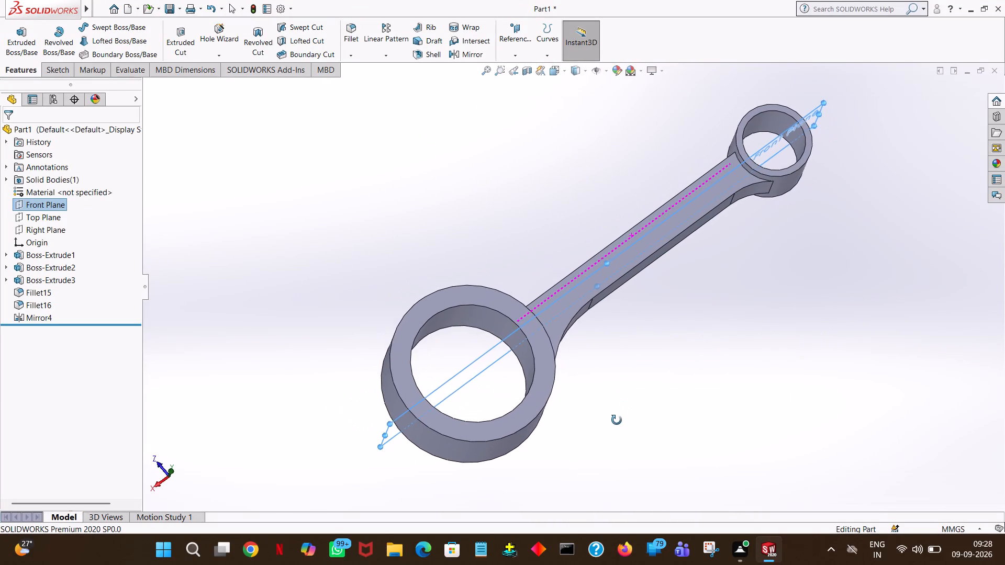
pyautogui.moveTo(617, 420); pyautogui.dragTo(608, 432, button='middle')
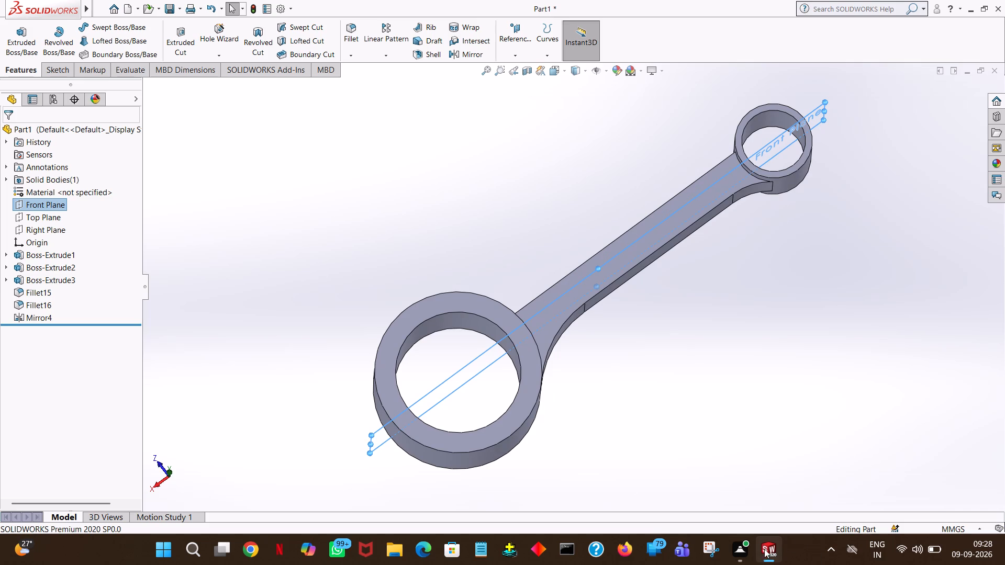
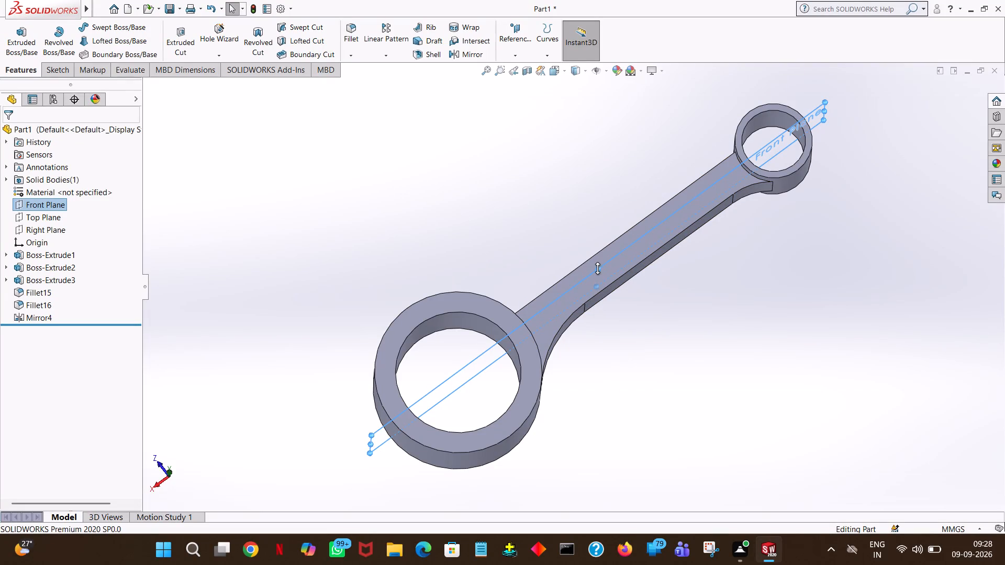
# Add a 15.25 mm face fillet between the web's unfilleted narrow side face and the small ring's outer face.
pyautogui.moveTo(733, 361); pyautogui.dragTo(727, 278, button='middle')
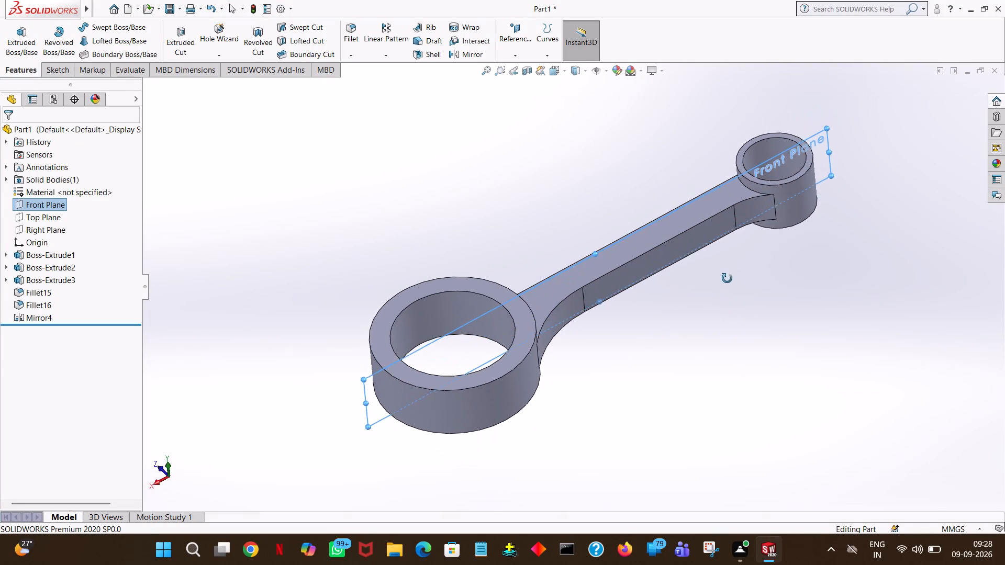
pyautogui.moveTo(727, 278); pyautogui.dragTo(773, 278, button='middle')
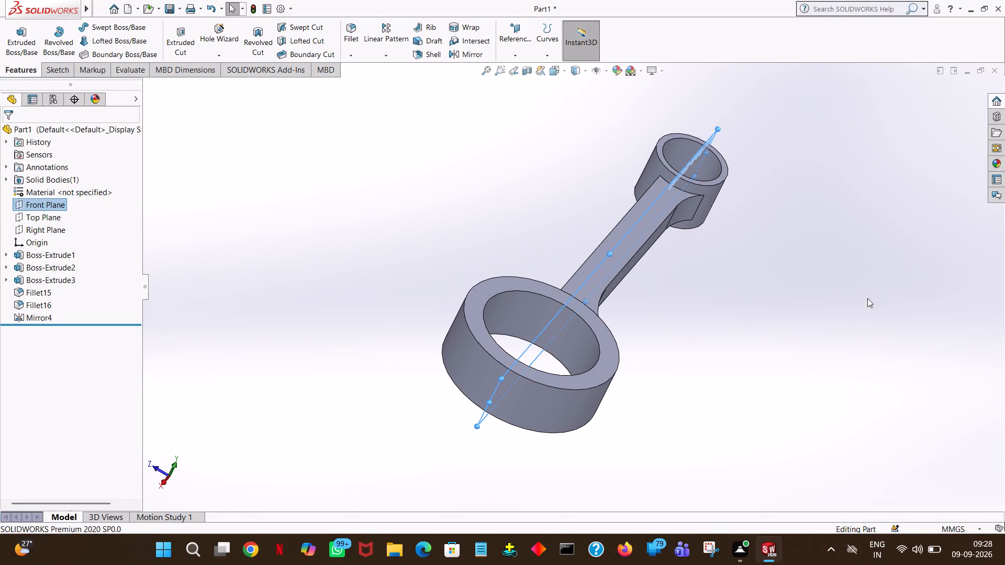
pyautogui.moveTo(875, 301); pyautogui.dragTo(879, 302, button='middle')
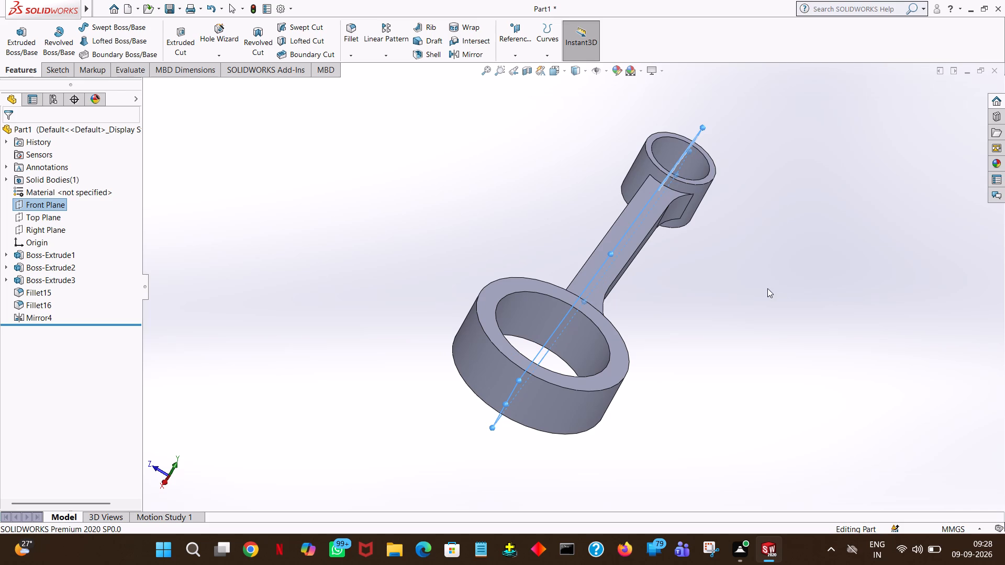
pyautogui.click(431, 66)
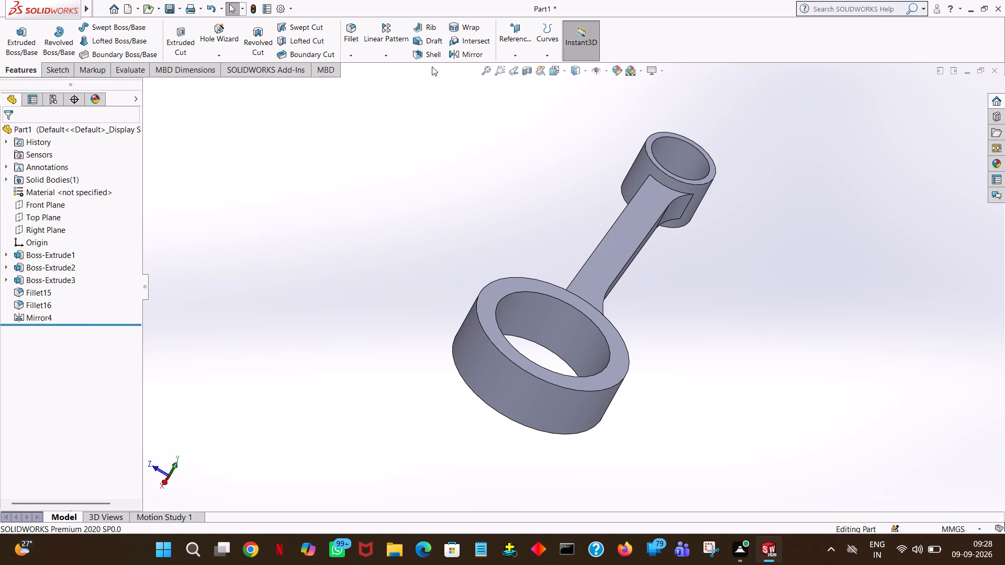
pyautogui.click(356, 33)
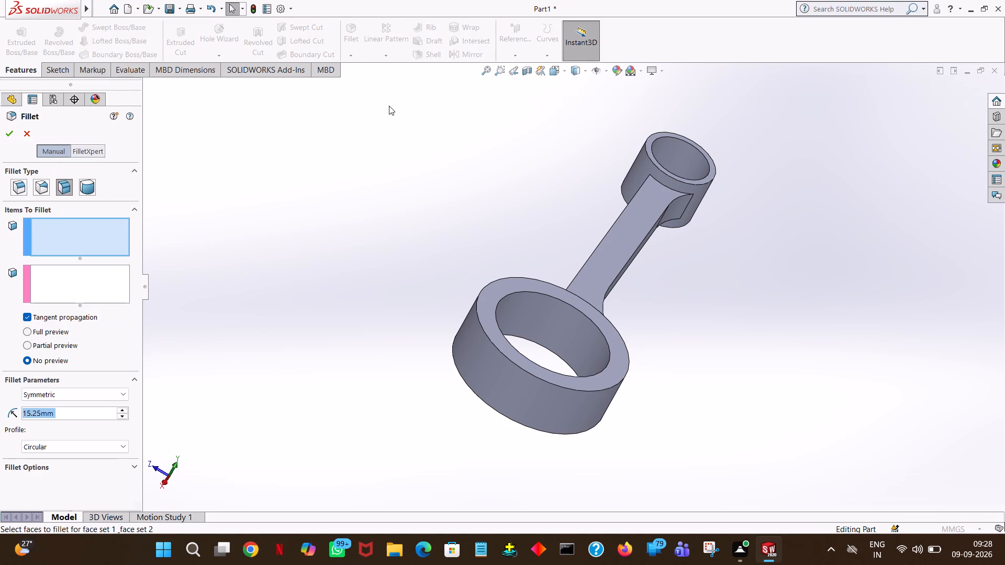
pyautogui.moveTo(399, 148); pyautogui.dragTo(429, 206, button='middle')
pyautogui.middleClick(429, 206)
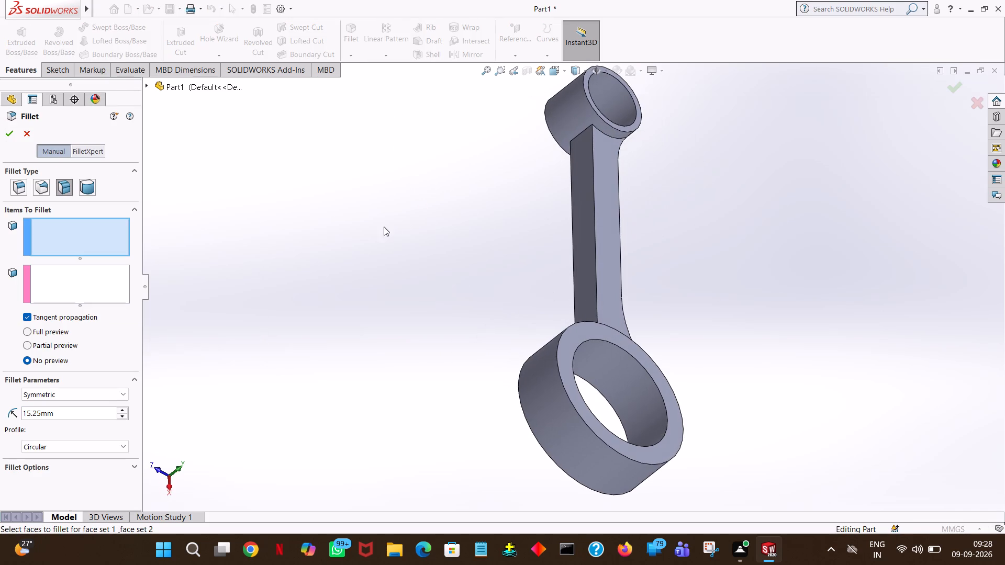
pyautogui.click(575, 109)
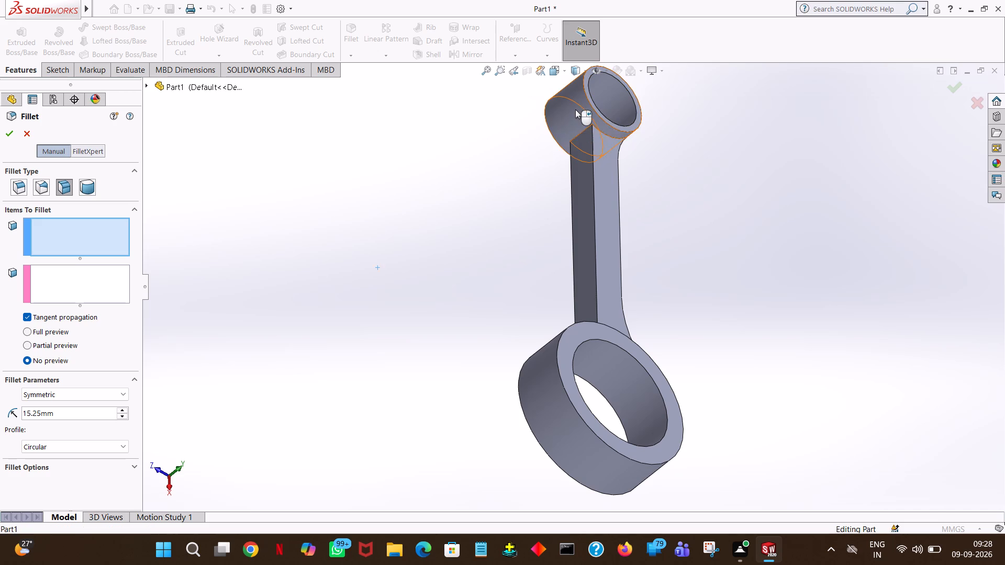
pyautogui.click(586, 167)
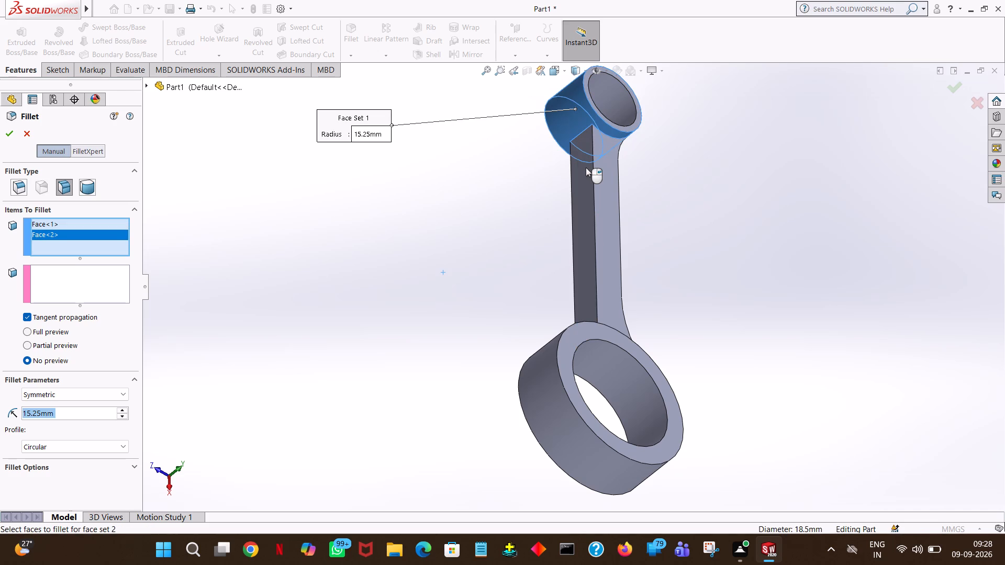
pyautogui.click(60, 270)
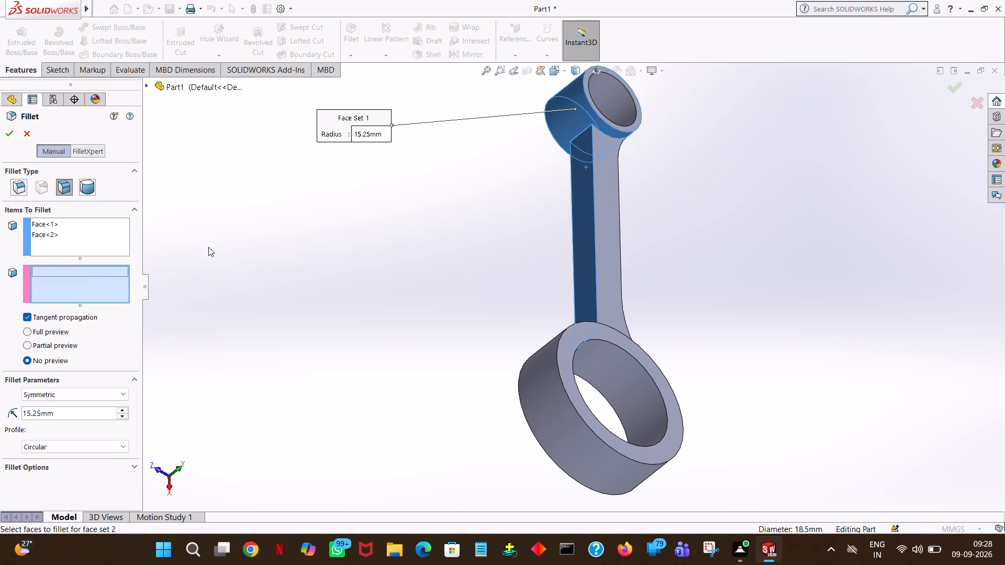
pyautogui.click(573, 115)
pyautogui.click(575, 117)
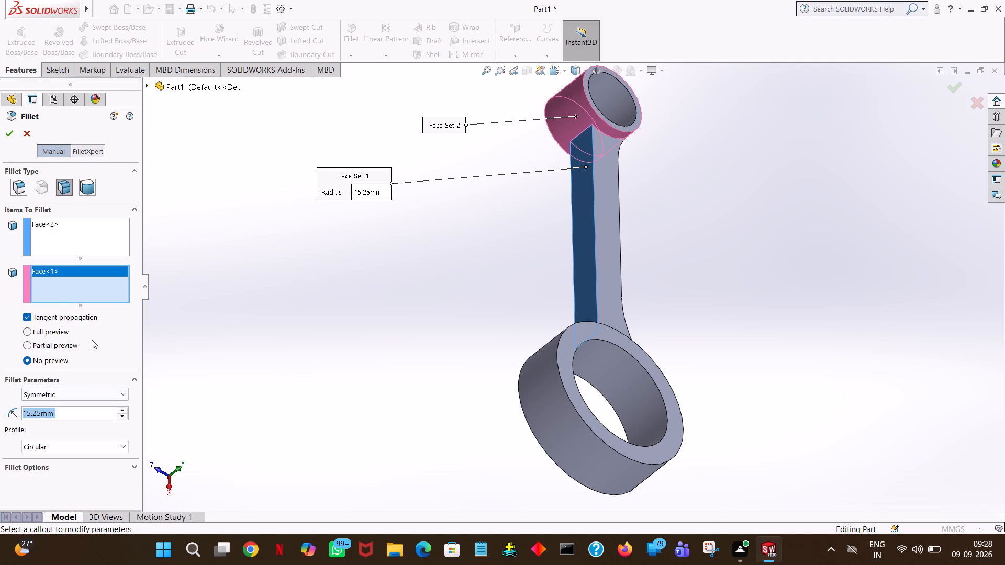
pyautogui.click(5, 129)
pyautogui.click(675, 246)
# Add a 26.65 mm face fillet between the same narrow side face of the web and the large ring's outer face.
pyautogui.moveTo(635, 260); pyautogui.dragTo(634, 261, button='middle')
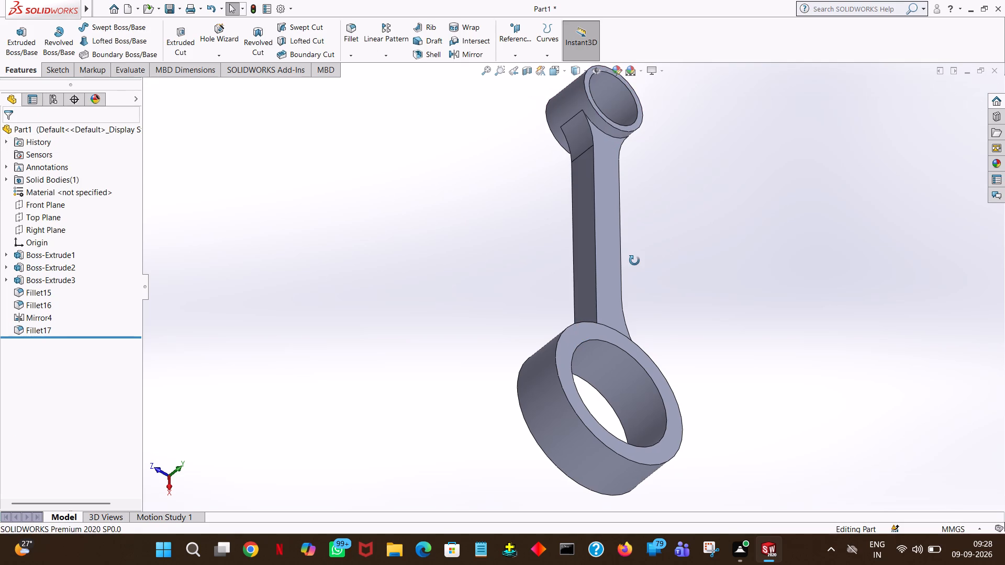
pyautogui.moveTo(634, 261); pyautogui.dragTo(566, 214, button='middle')
pyautogui.moveTo(572, 259); pyautogui.dragTo(579, 376, button='middle')
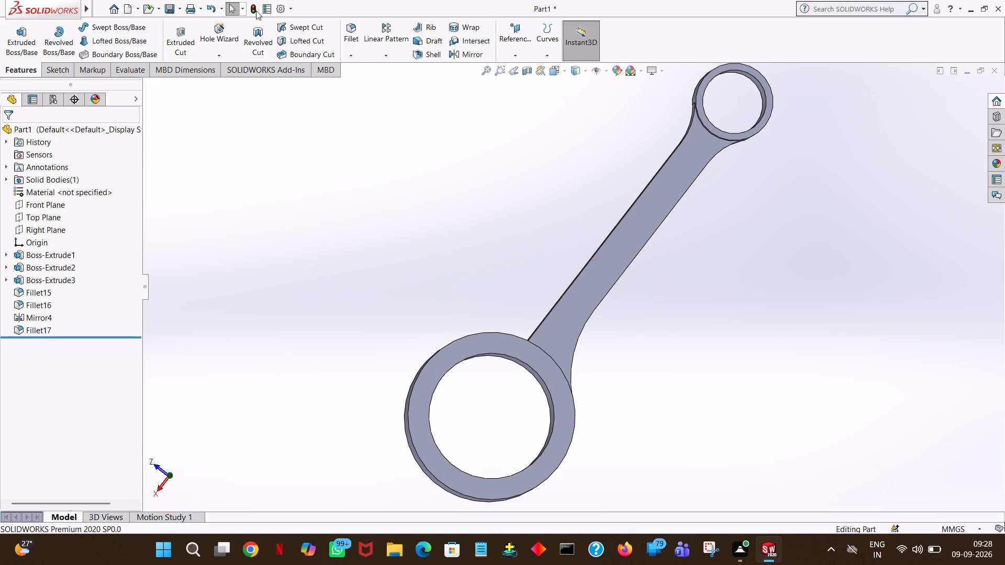
pyautogui.click(349, 32)
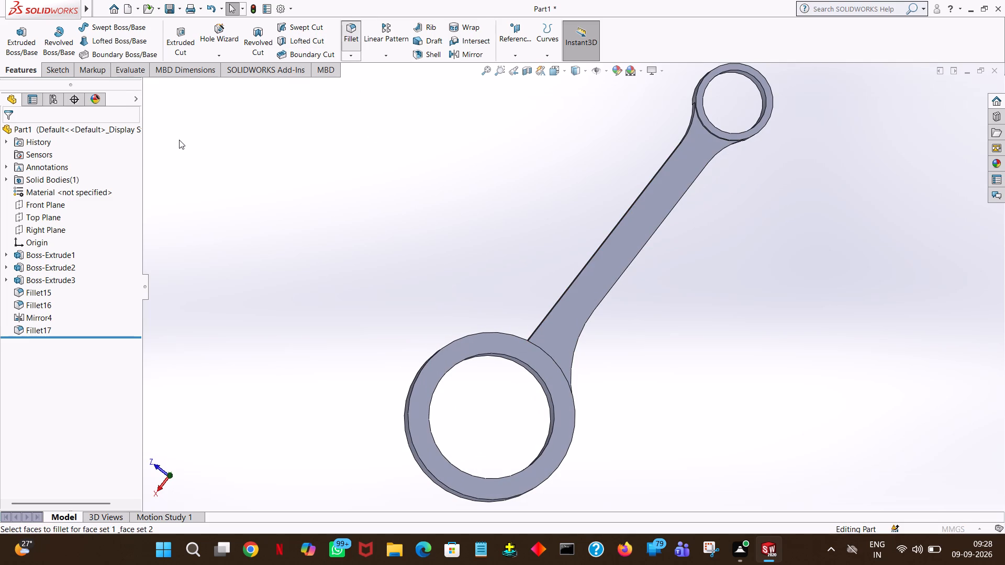
pyautogui.moveTo(578, 215); pyautogui.dragTo(600, 308, button='middle')
pyautogui.click(545, 319)
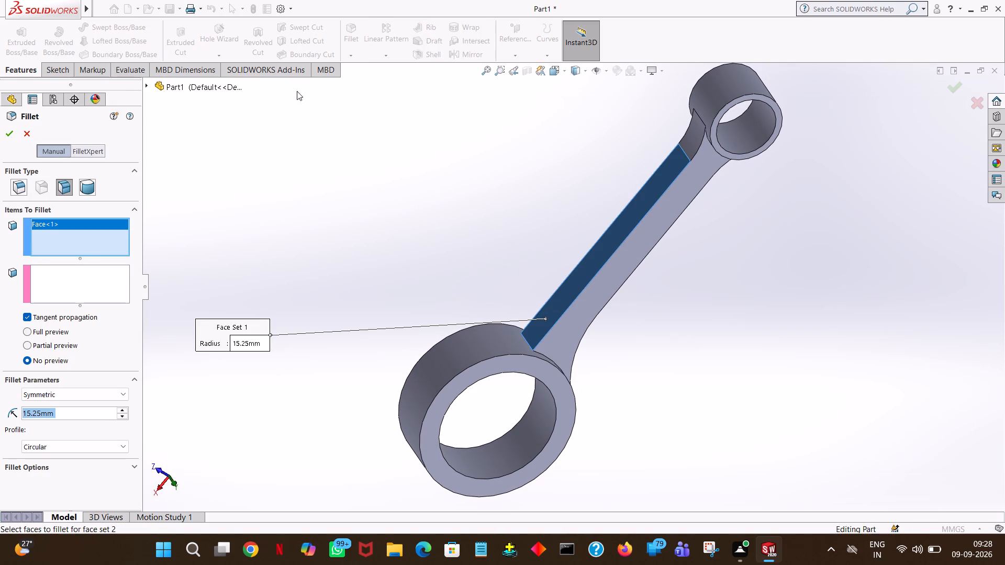
pyautogui.click(36, 278)
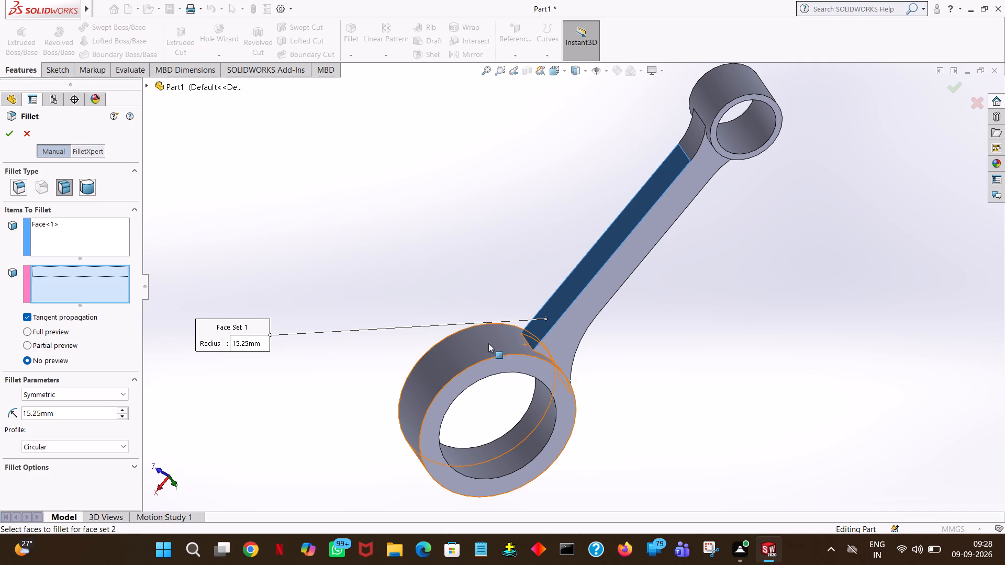
pyautogui.click(479, 343)
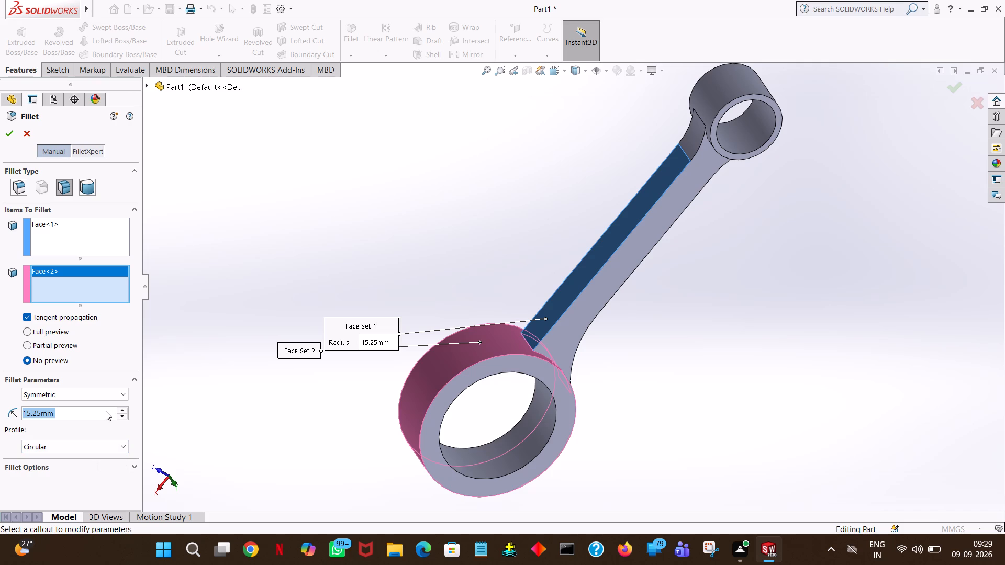
pyautogui.write('26.')
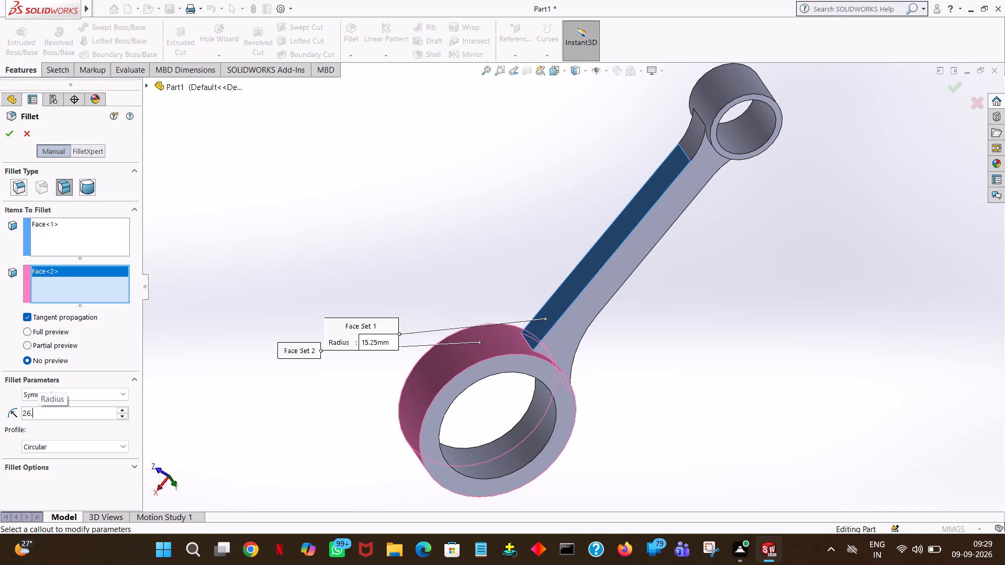
pyautogui.write('65')
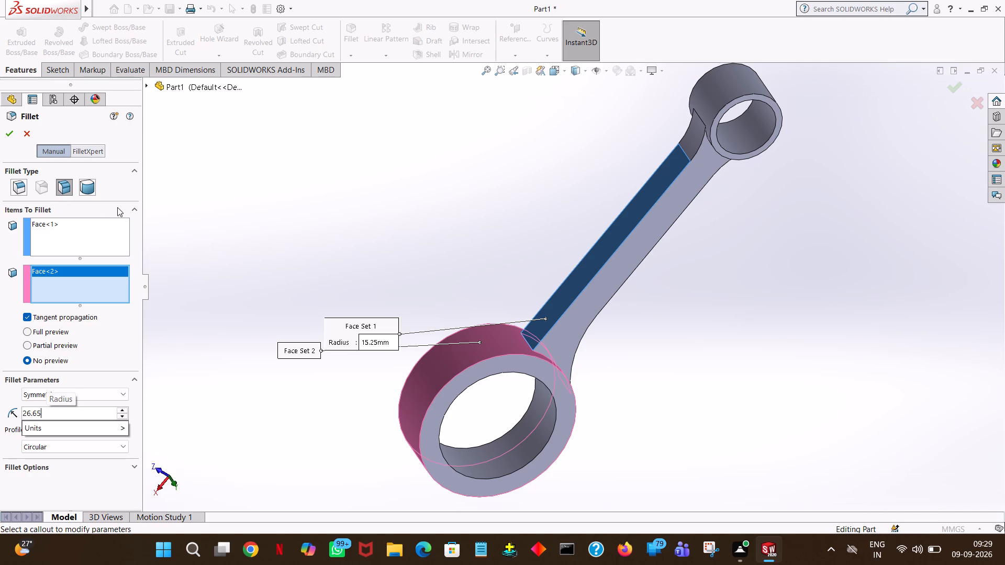
pyautogui.click(11, 132)
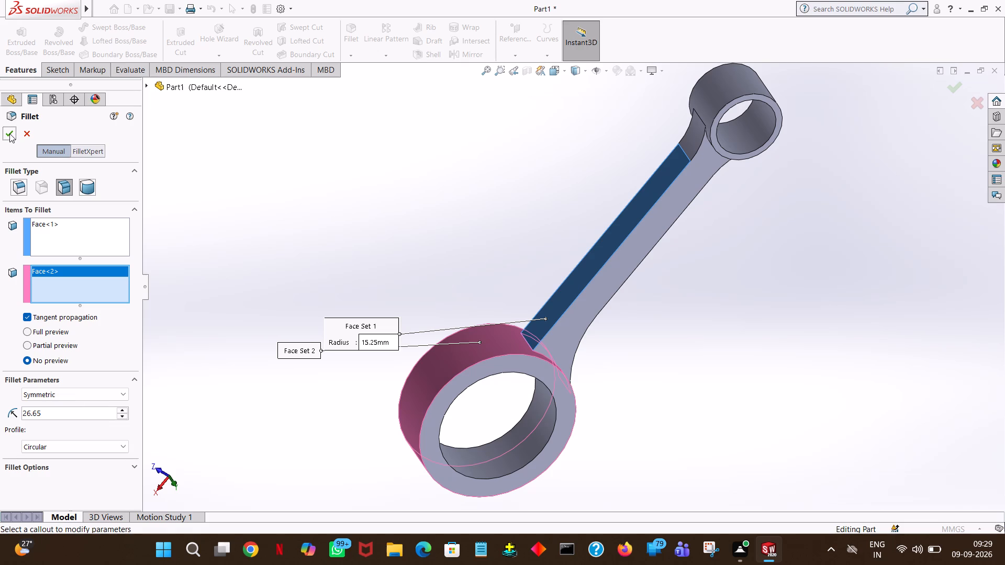
pyautogui.click(9, 133)
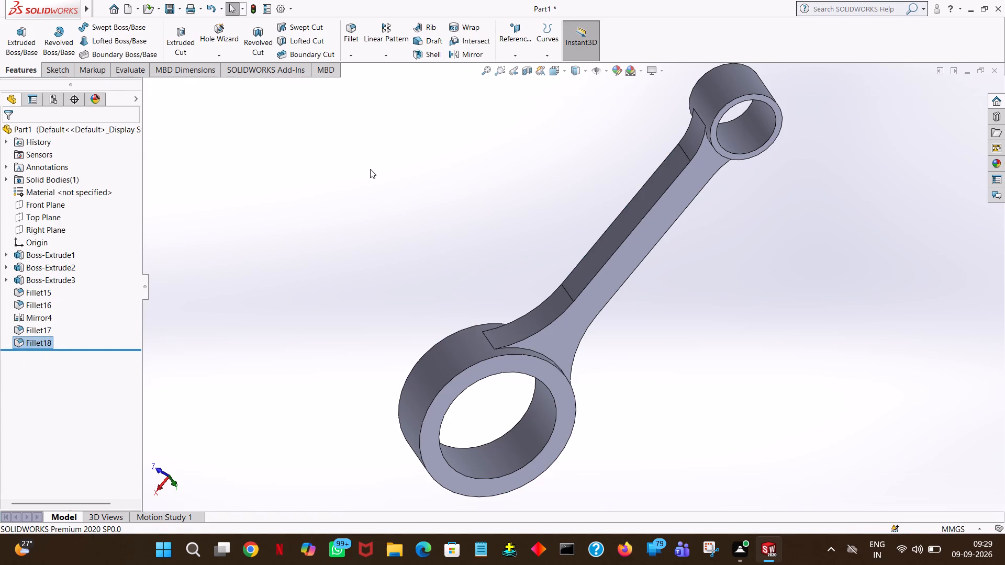
pyautogui.click(371, 169)
# Try to add a 26.65 mm face fillet between the web's broad flat face and the large ring's outer face.
pyautogui.moveTo(669, 256); pyautogui.dragTo(713, 103, button='middle')
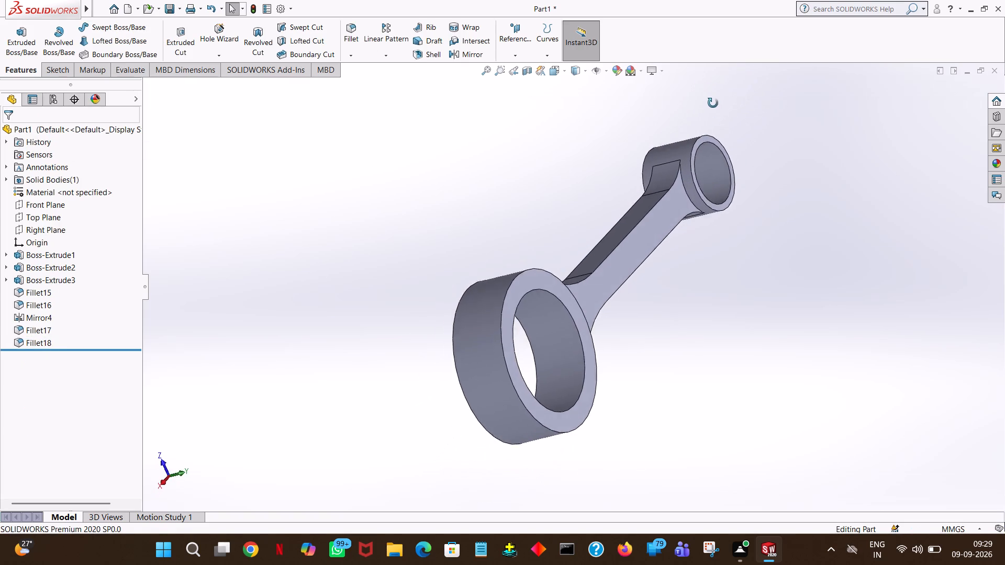
pyautogui.moveTo(713, 103); pyautogui.dragTo(613, 15, button='middle')
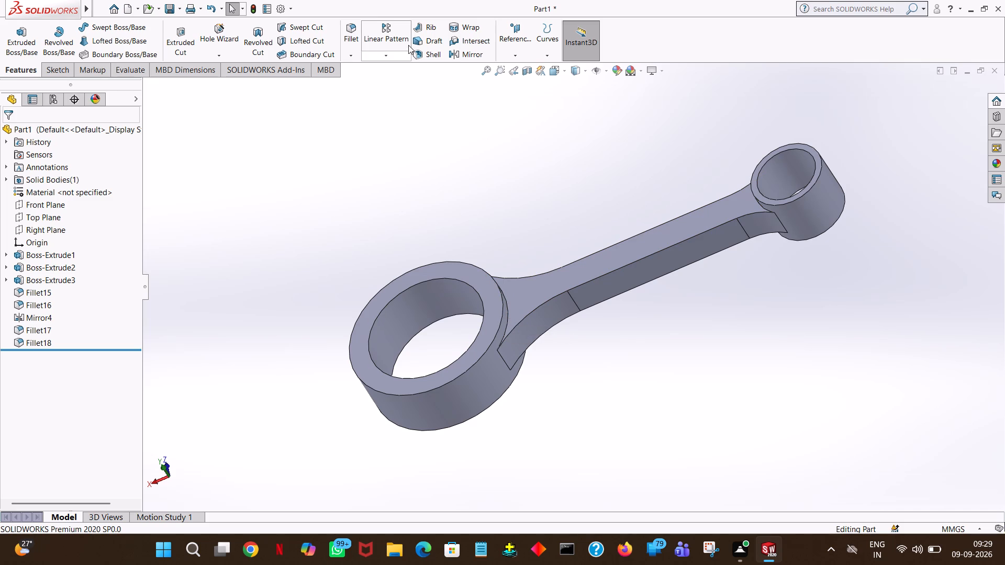
pyautogui.click(349, 37)
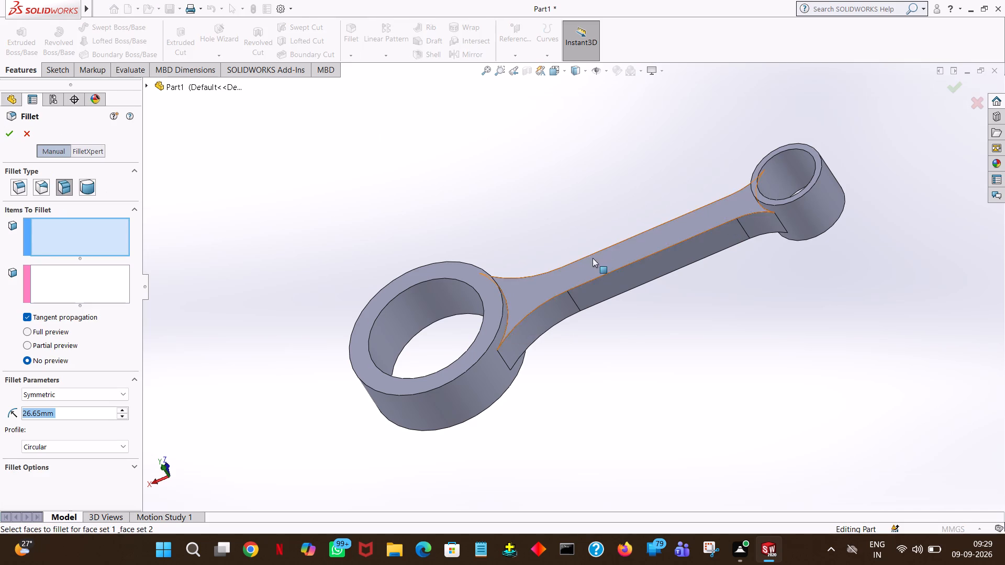
pyautogui.click(531, 289)
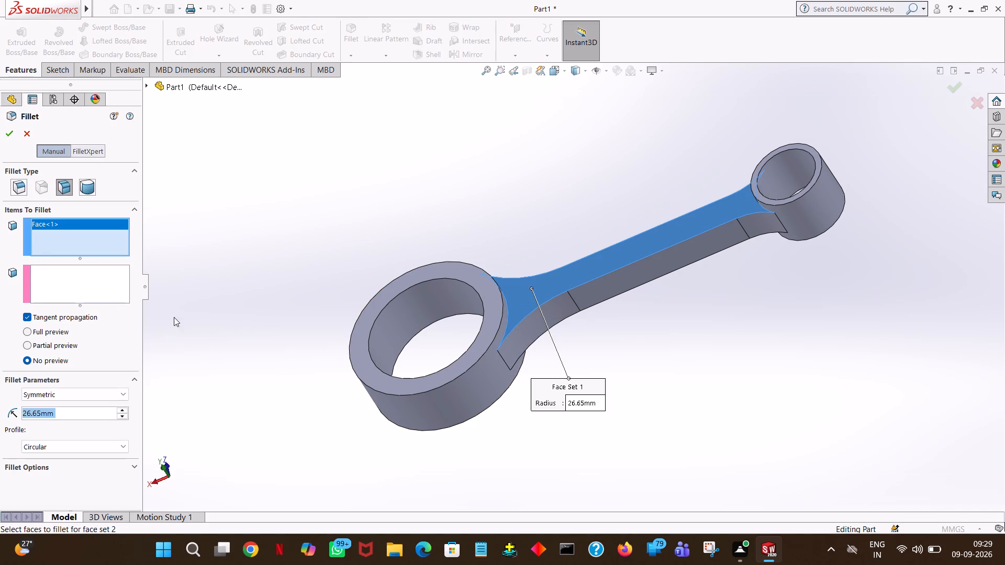
pyautogui.click(96, 296)
pyautogui.moveTo(675, 425); pyautogui.dragTo(602, 476, button='middle')
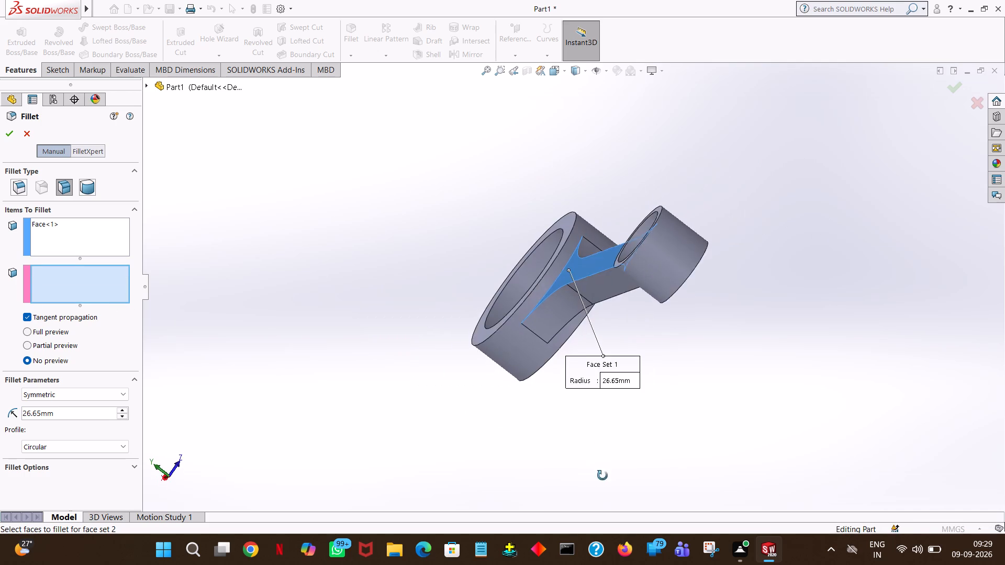
pyautogui.moveTo(602, 476); pyautogui.dragTo(600, 493, button='middle')
pyautogui.click(562, 254)
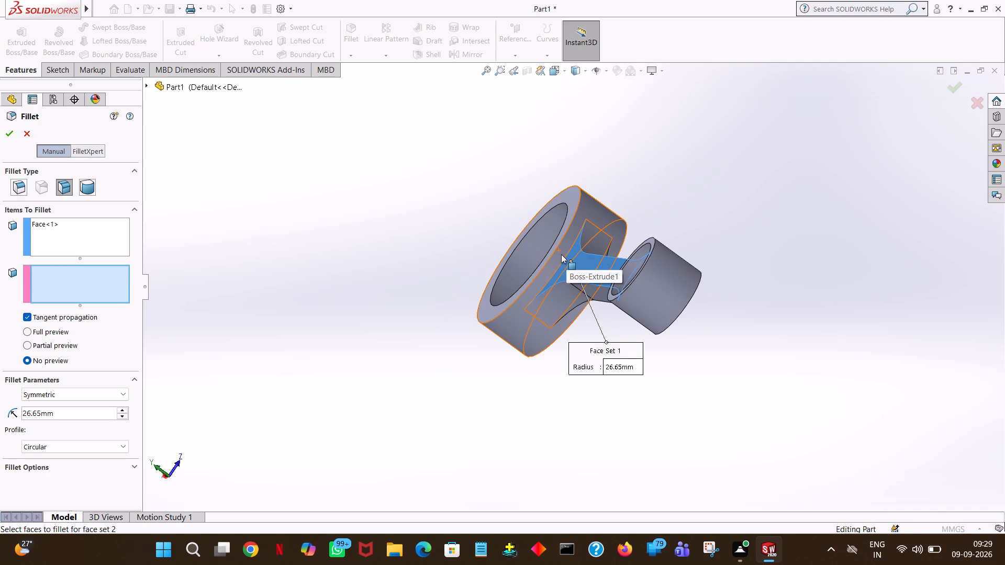
pyautogui.click(13, 131)
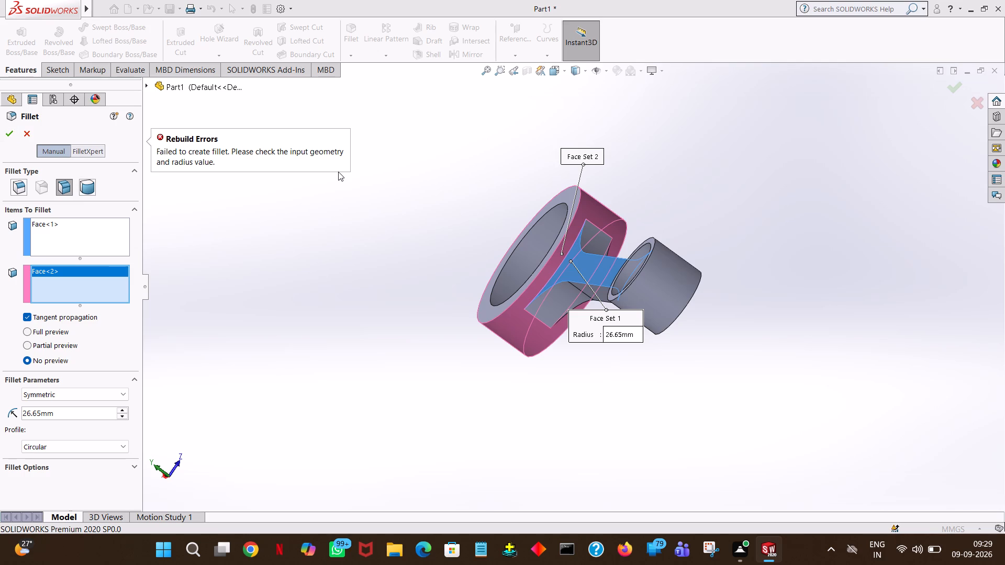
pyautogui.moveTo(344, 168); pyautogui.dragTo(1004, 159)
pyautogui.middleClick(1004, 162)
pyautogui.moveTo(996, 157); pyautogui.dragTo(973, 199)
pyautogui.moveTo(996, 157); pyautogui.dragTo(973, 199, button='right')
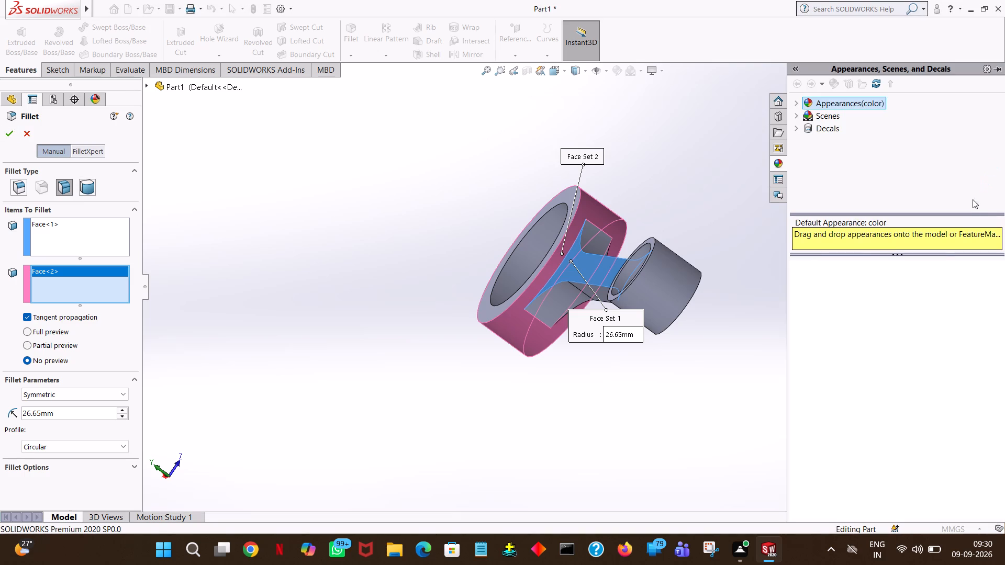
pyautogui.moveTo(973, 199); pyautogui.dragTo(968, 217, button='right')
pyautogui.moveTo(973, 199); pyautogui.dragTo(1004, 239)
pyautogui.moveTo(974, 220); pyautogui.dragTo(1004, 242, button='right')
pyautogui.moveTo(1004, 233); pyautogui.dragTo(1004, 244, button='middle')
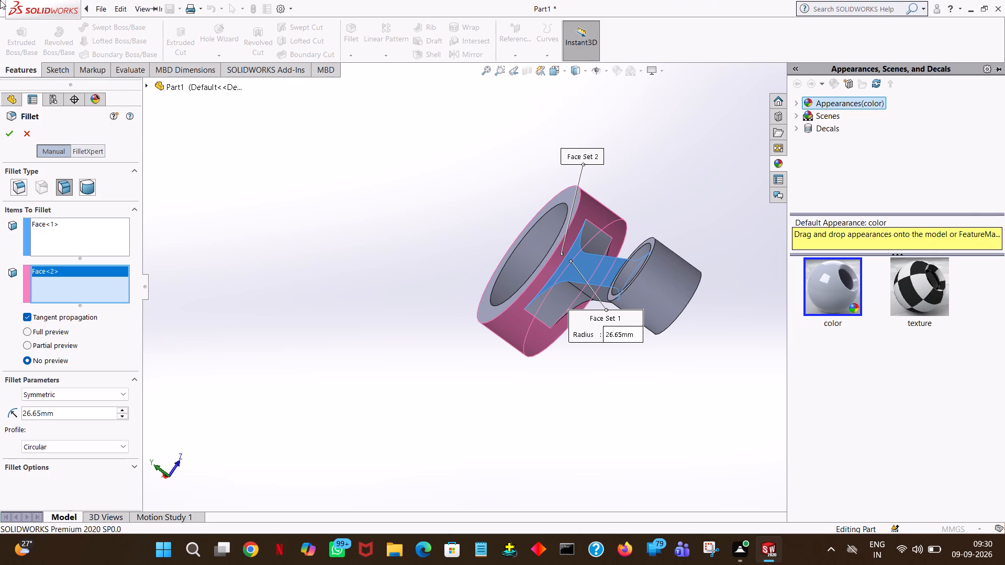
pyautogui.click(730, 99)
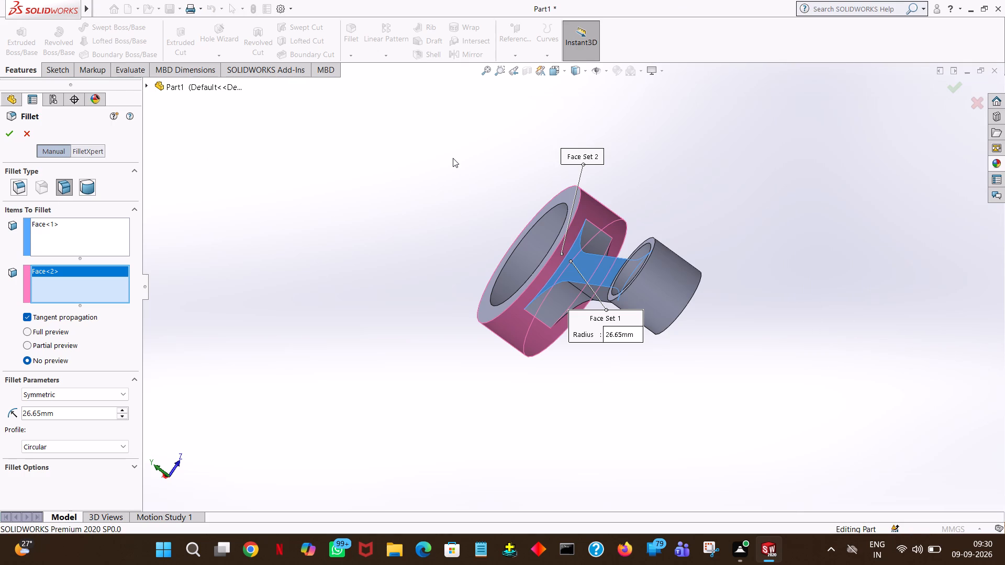
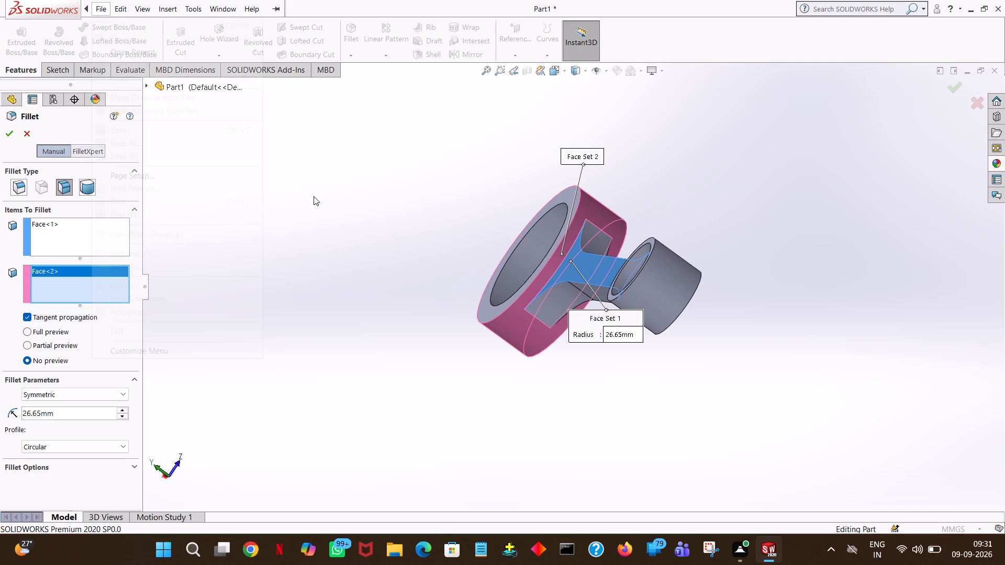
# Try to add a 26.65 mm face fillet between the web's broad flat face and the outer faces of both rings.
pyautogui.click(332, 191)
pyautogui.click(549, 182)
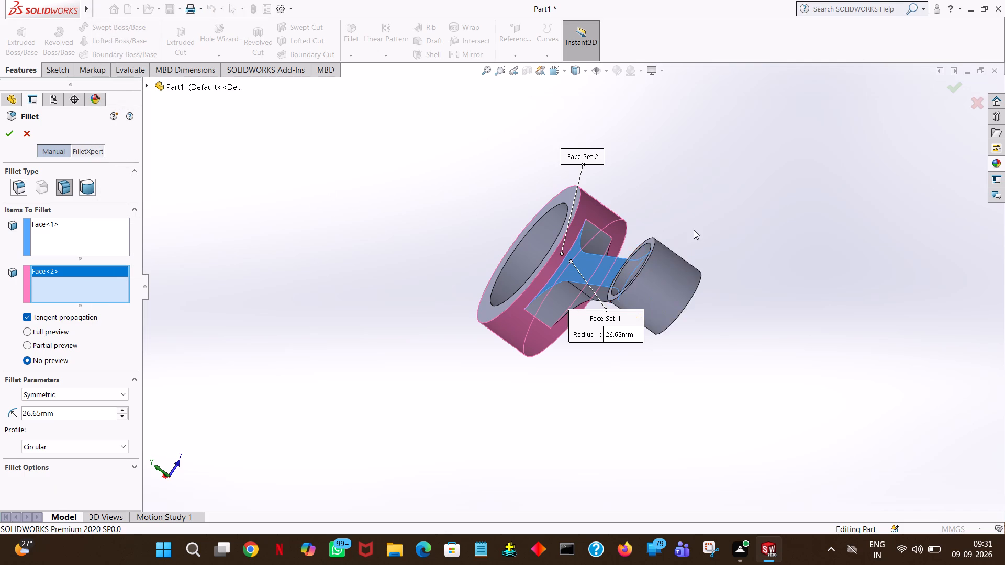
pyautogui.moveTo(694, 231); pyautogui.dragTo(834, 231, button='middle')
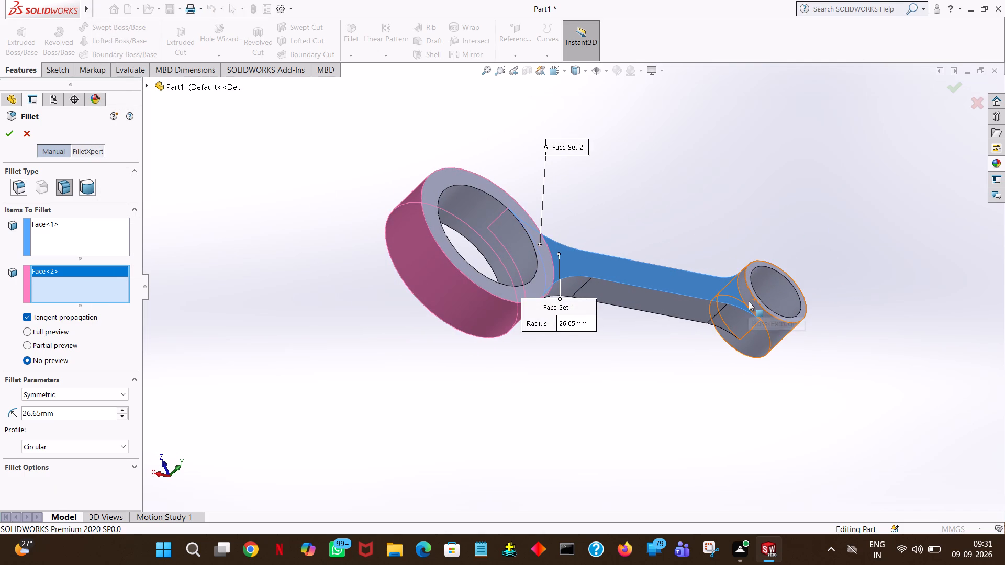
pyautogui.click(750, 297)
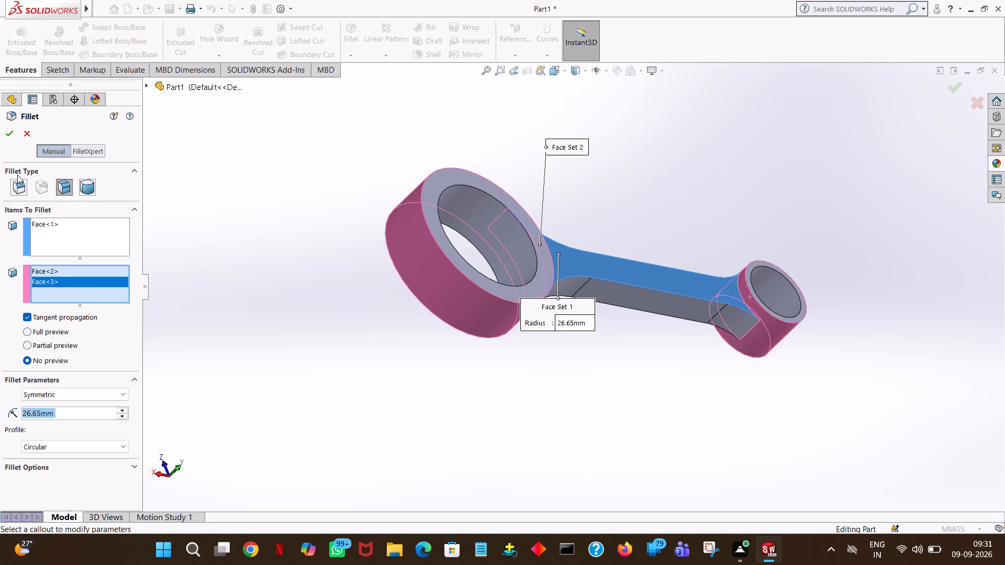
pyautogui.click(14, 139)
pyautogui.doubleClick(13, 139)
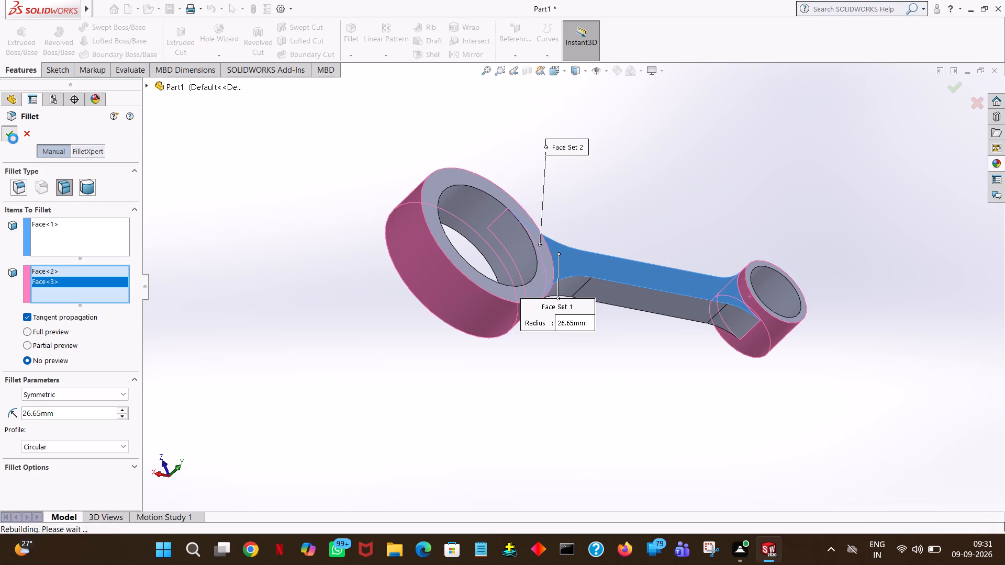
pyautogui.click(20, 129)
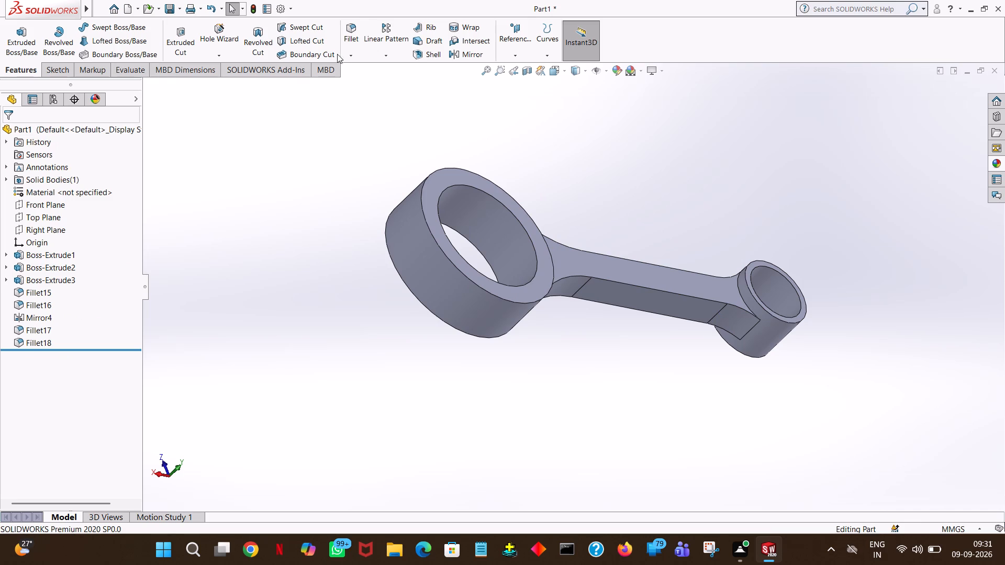
# Examine the web-to-ring junctions at both ends of the connecting rod from several angles.
pyautogui.middleClick(790, 417)
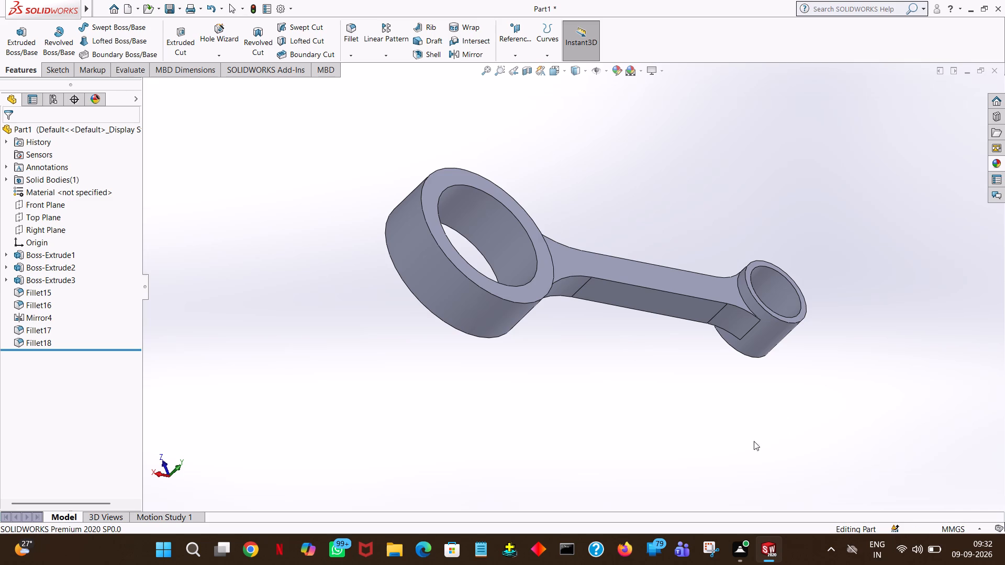
pyautogui.moveTo(793, 375); pyautogui.dragTo(729, 447, button='middle')
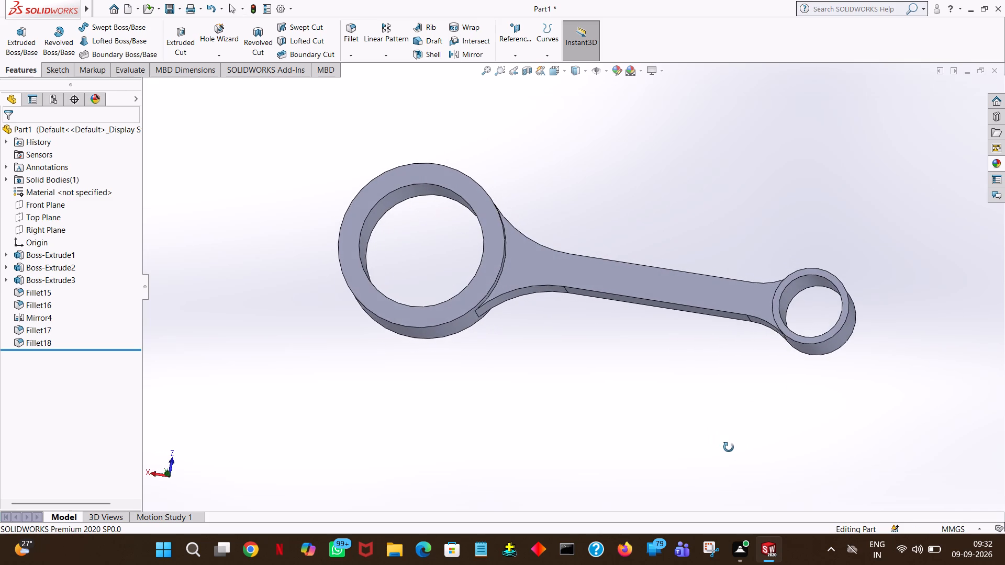
pyautogui.moveTo(729, 447); pyautogui.dragTo(742, 451, button='middle')
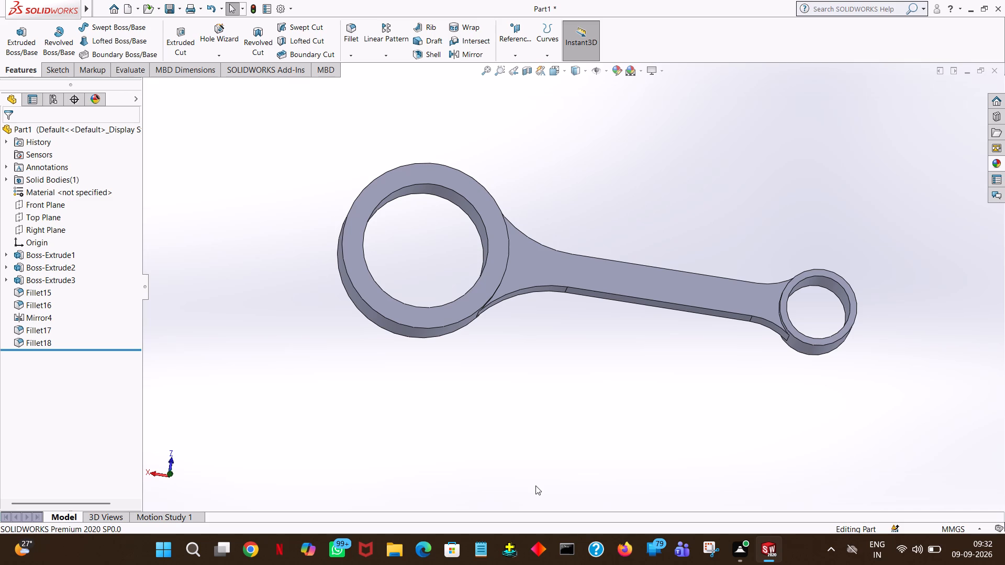
pyautogui.moveTo(652, 402); pyautogui.dragTo(618, 395, button='middle')
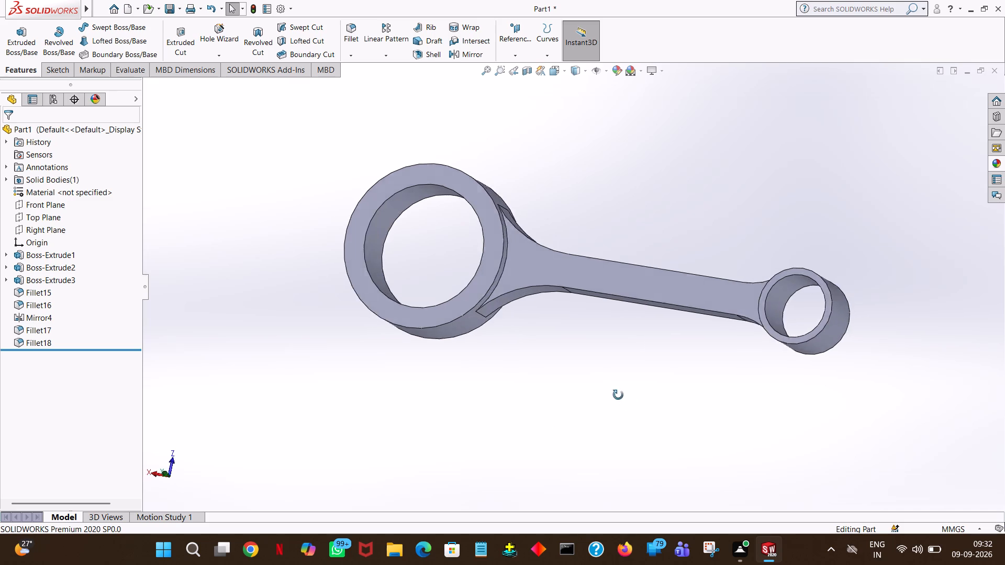
pyautogui.moveTo(618, 395); pyautogui.dragTo(593, 249, button='middle')
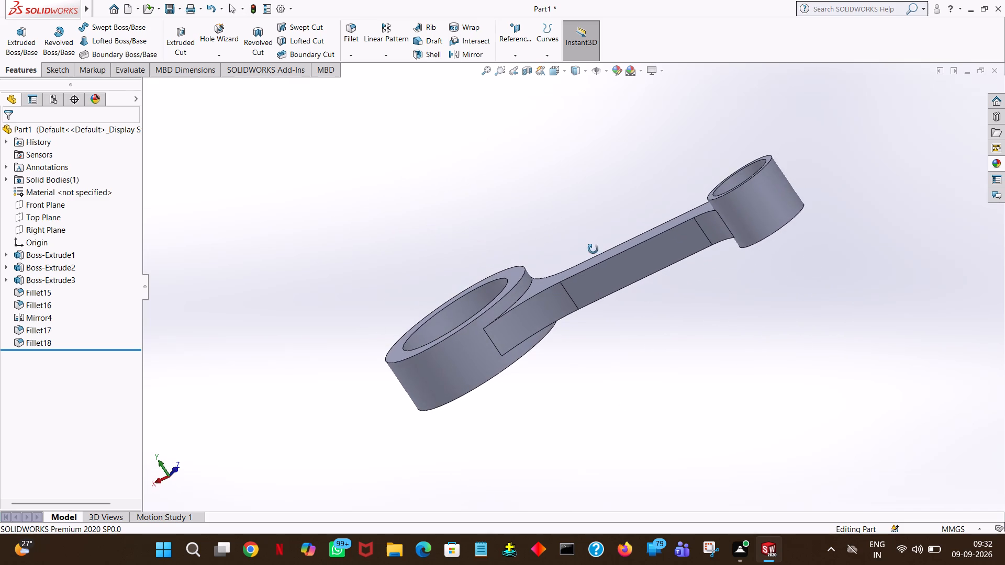
pyautogui.moveTo(593, 249); pyautogui.dragTo(599, 255, button='middle')
pyautogui.moveTo(639, 405); pyautogui.dragTo(600, 453, button='middle')
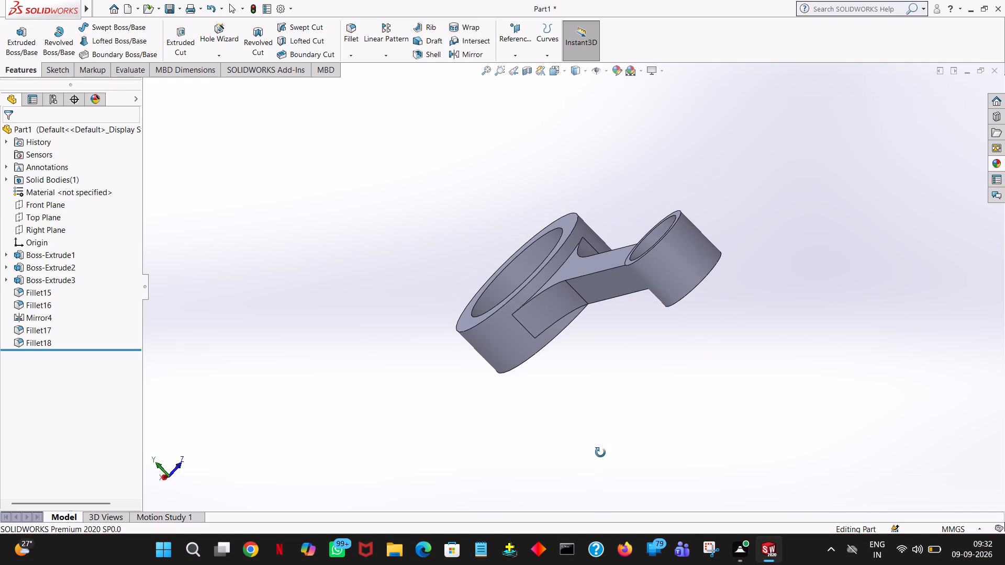
pyautogui.moveTo(600, 453); pyautogui.dragTo(605, 454, button='middle')
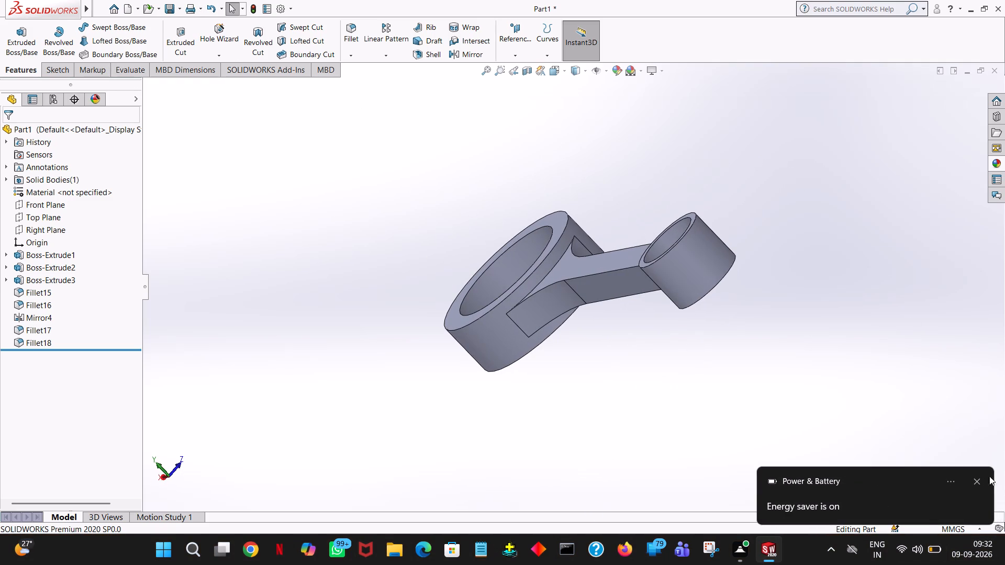
pyautogui.click(980, 478)
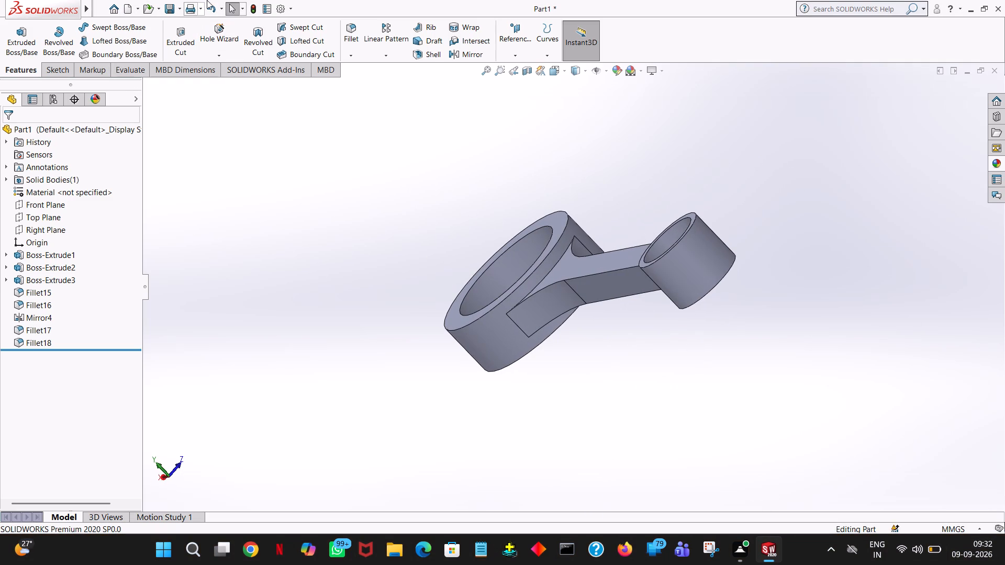
# Undo the large-ring and small-ring face fillets on the web's second narrow side, and the mirror made before them.
pyautogui.click(207, 7)
pyautogui.click(207, 7)
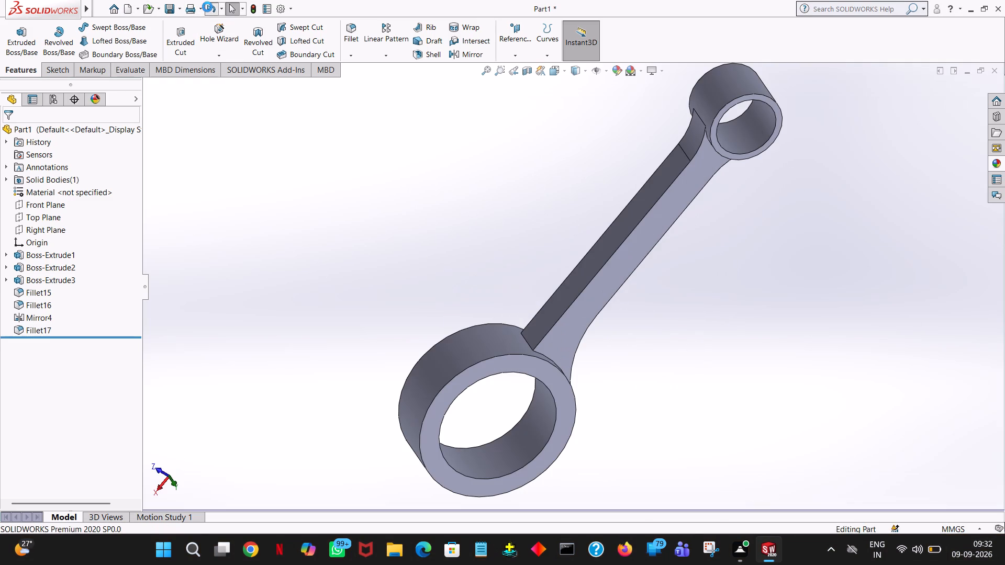
pyautogui.click(207, 7)
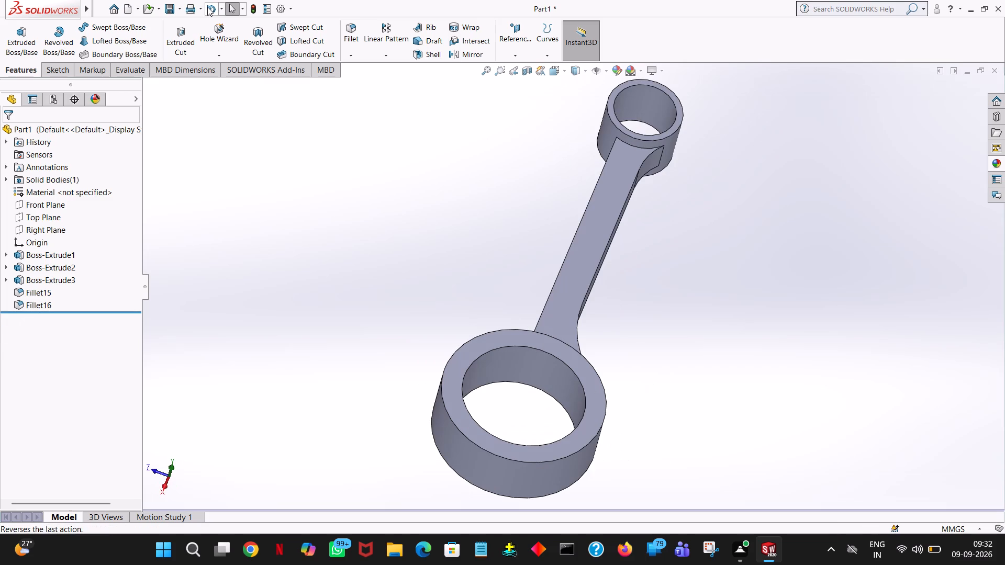
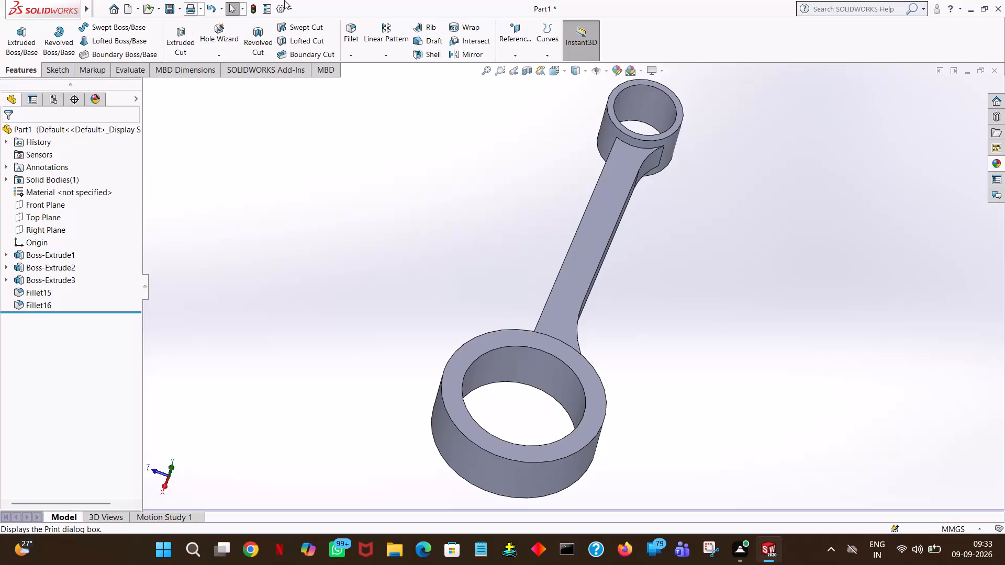
# Undo the face fillet between the web's narrow side and the small ring.
pyautogui.moveTo(650, 322); pyautogui.dragTo(649, 349, button='middle')
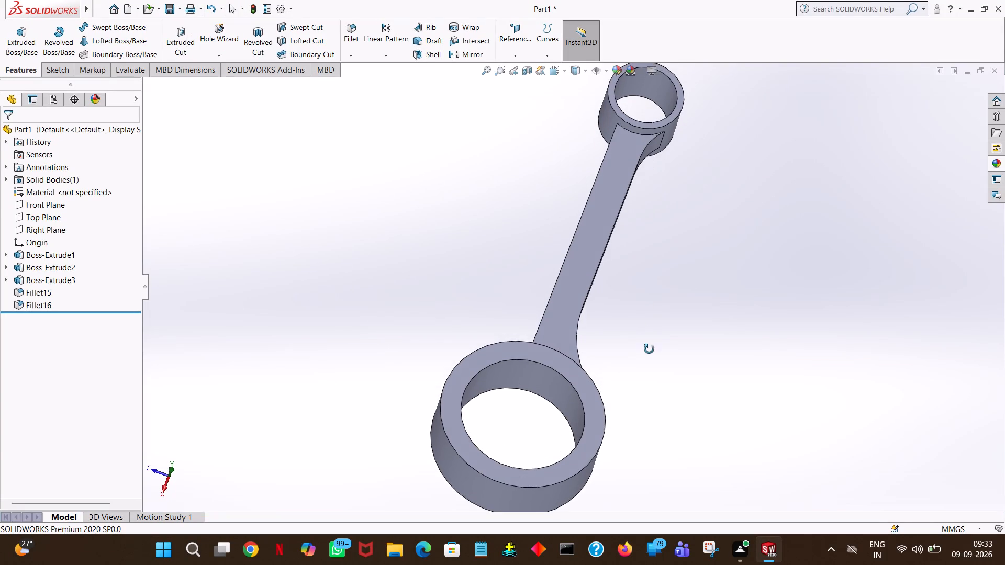
pyautogui.moveTo(649, 349); pyautogui.dragTo(649, 349, button='middle')
pyautogui.click(208, 6)
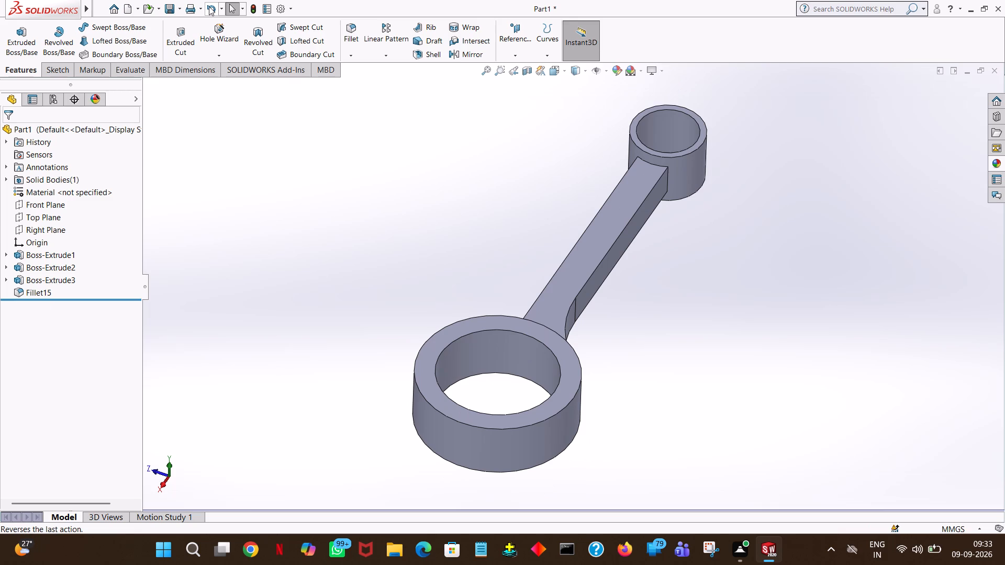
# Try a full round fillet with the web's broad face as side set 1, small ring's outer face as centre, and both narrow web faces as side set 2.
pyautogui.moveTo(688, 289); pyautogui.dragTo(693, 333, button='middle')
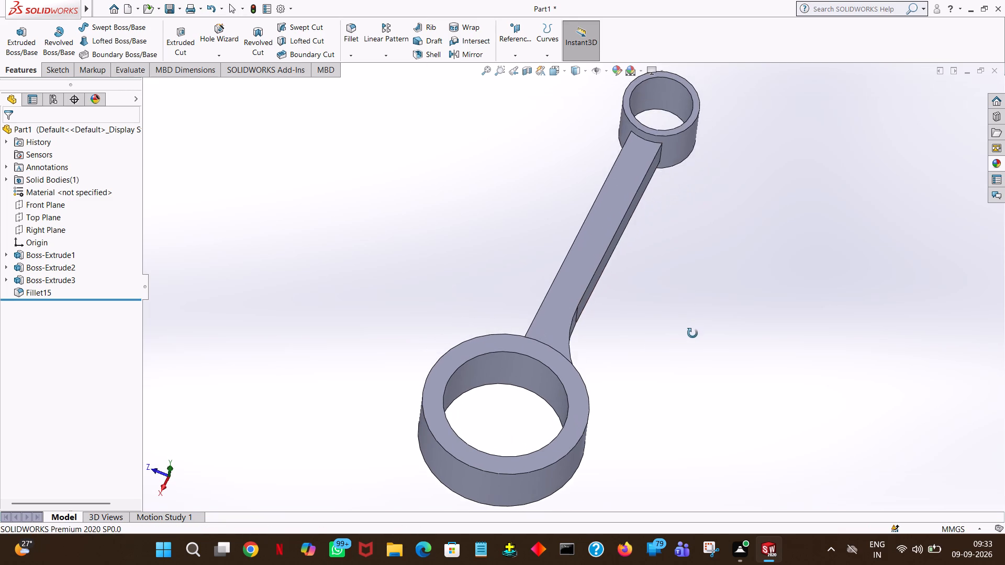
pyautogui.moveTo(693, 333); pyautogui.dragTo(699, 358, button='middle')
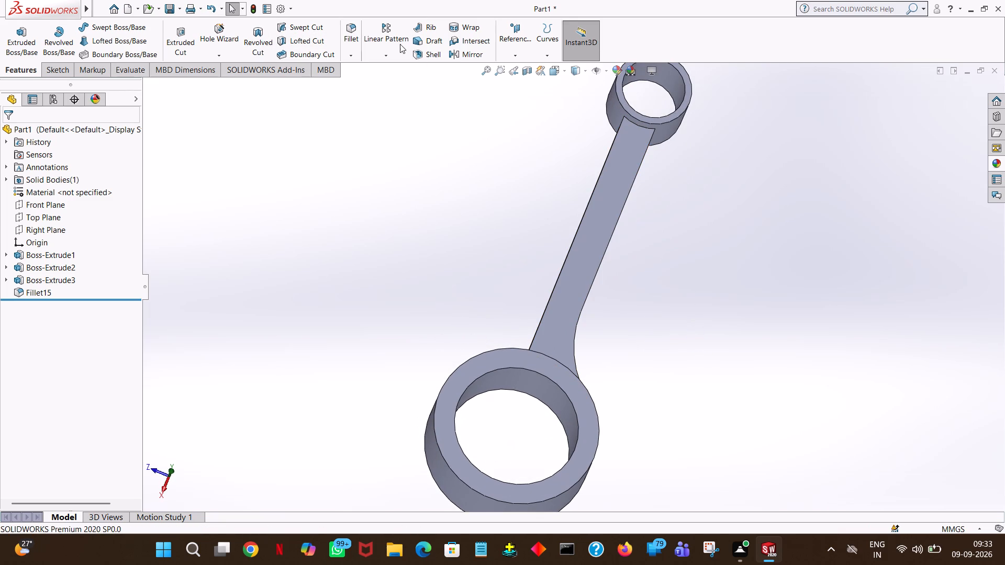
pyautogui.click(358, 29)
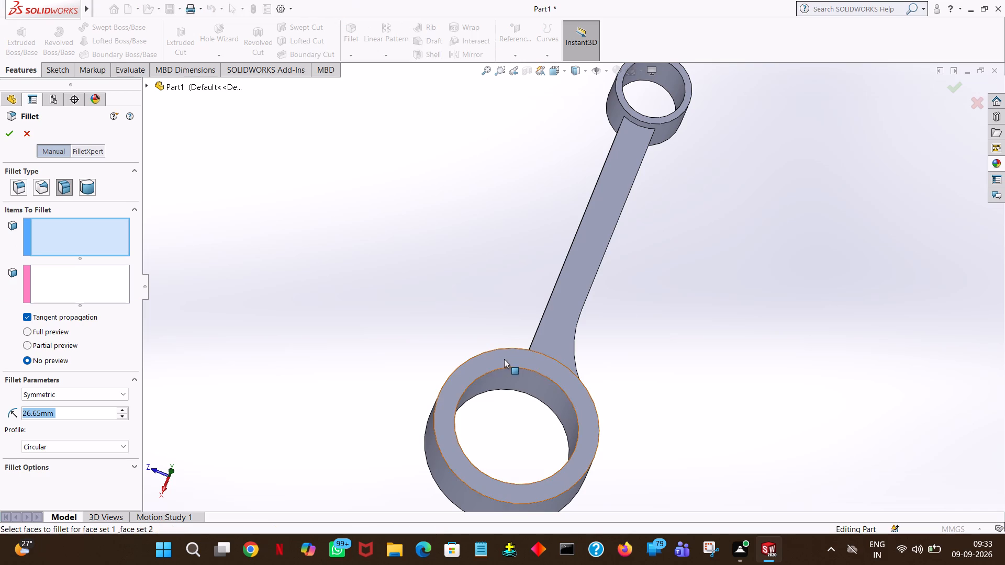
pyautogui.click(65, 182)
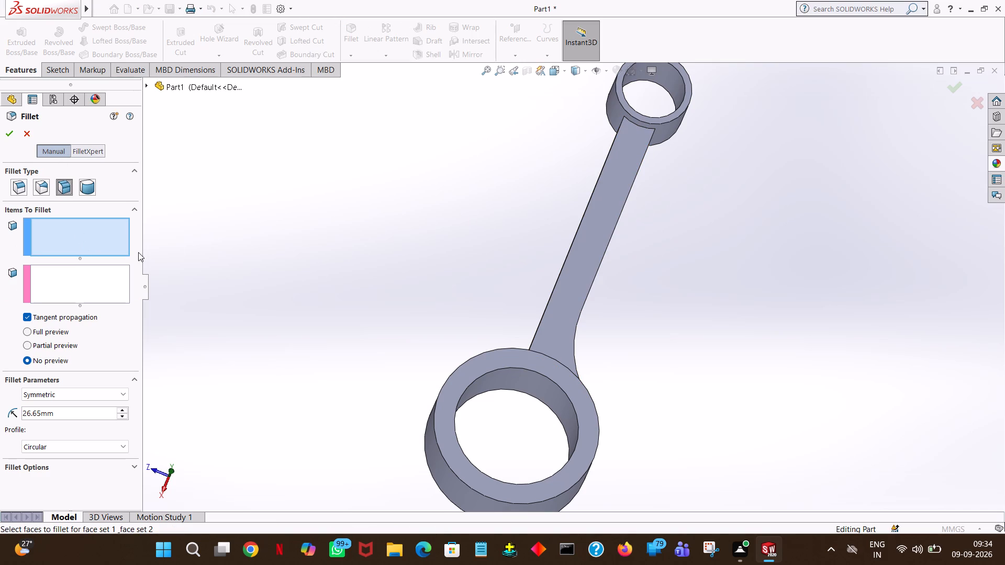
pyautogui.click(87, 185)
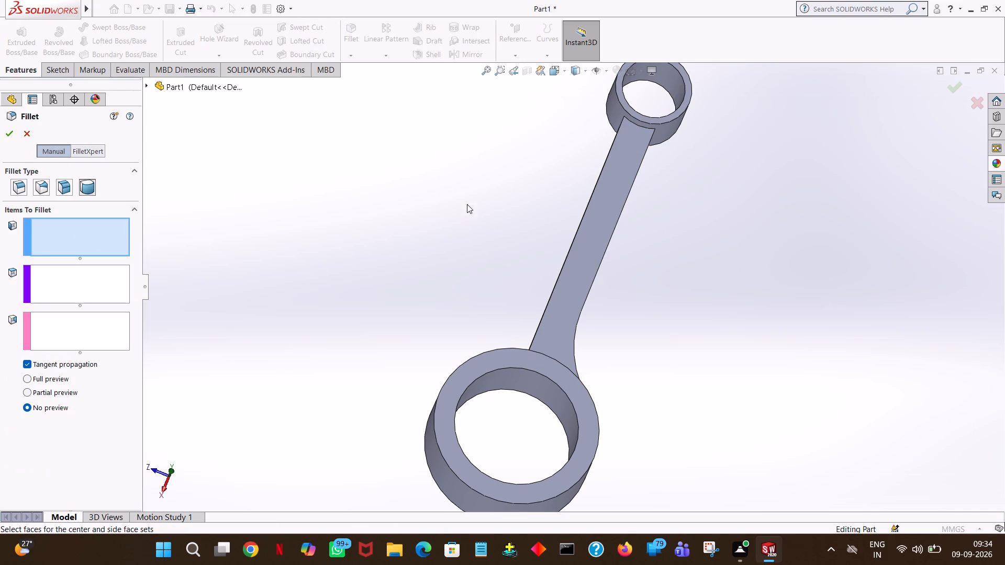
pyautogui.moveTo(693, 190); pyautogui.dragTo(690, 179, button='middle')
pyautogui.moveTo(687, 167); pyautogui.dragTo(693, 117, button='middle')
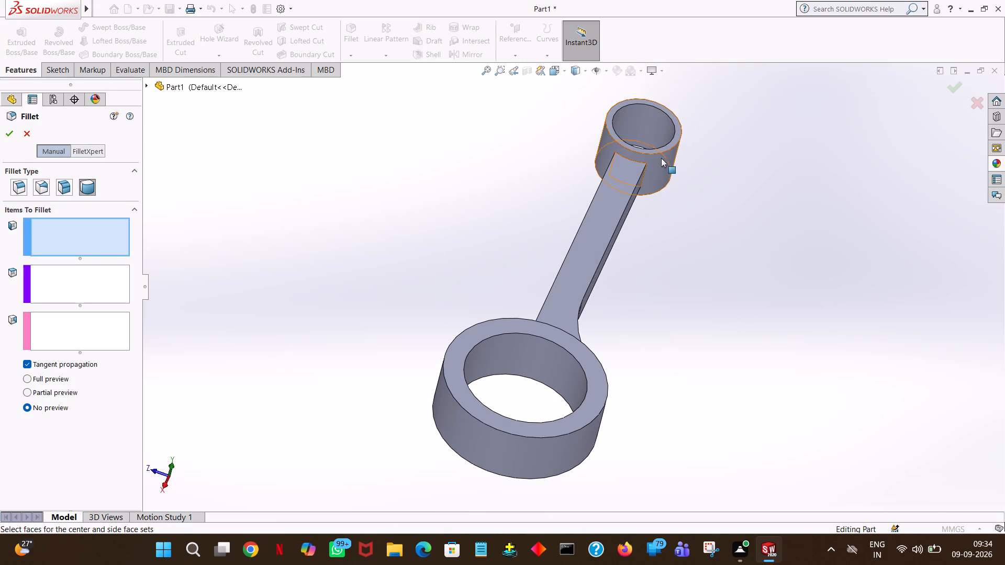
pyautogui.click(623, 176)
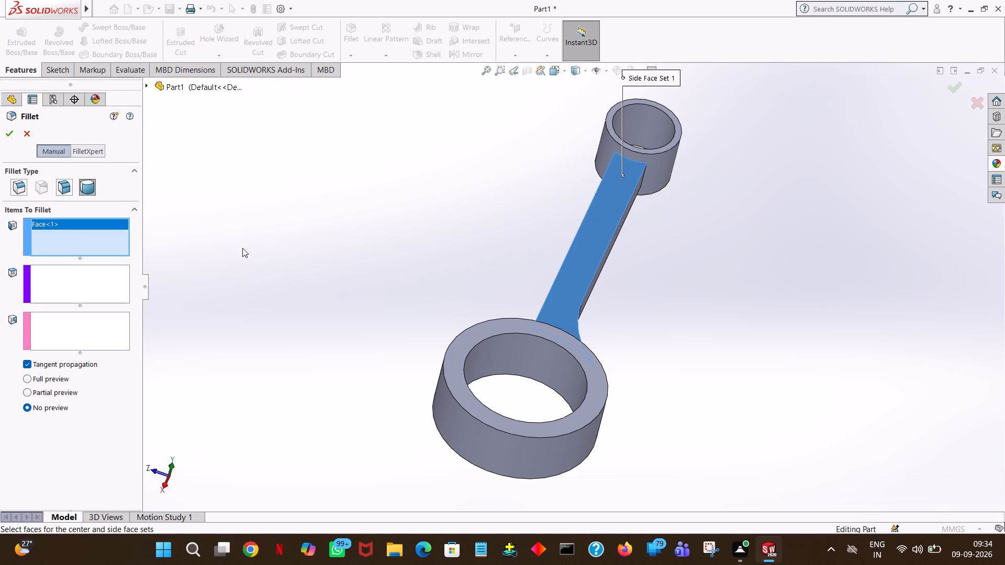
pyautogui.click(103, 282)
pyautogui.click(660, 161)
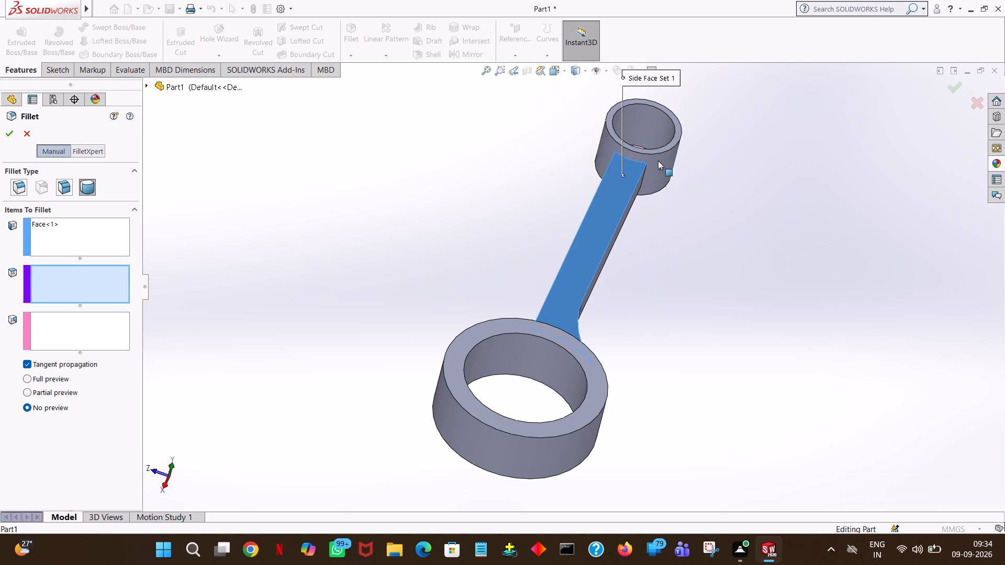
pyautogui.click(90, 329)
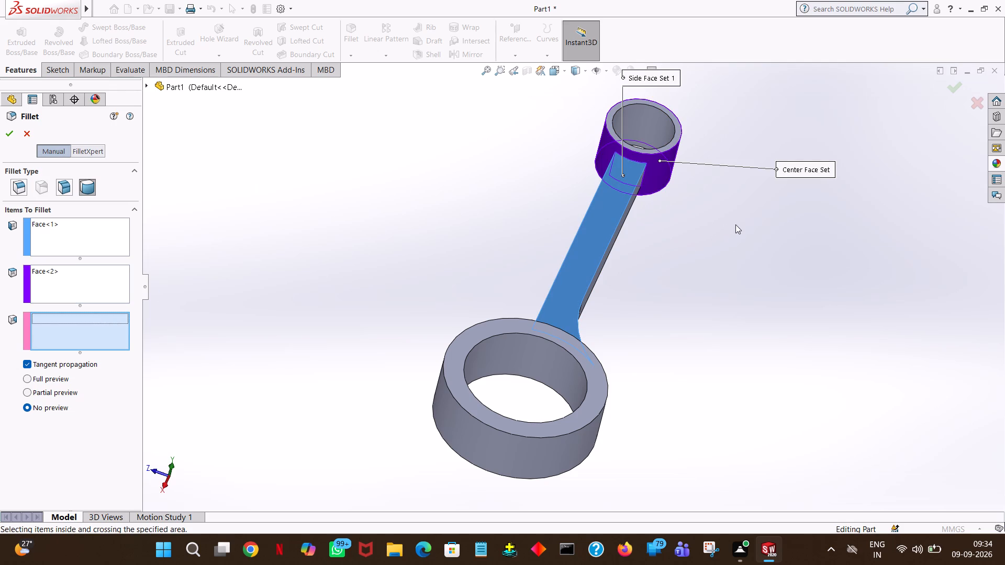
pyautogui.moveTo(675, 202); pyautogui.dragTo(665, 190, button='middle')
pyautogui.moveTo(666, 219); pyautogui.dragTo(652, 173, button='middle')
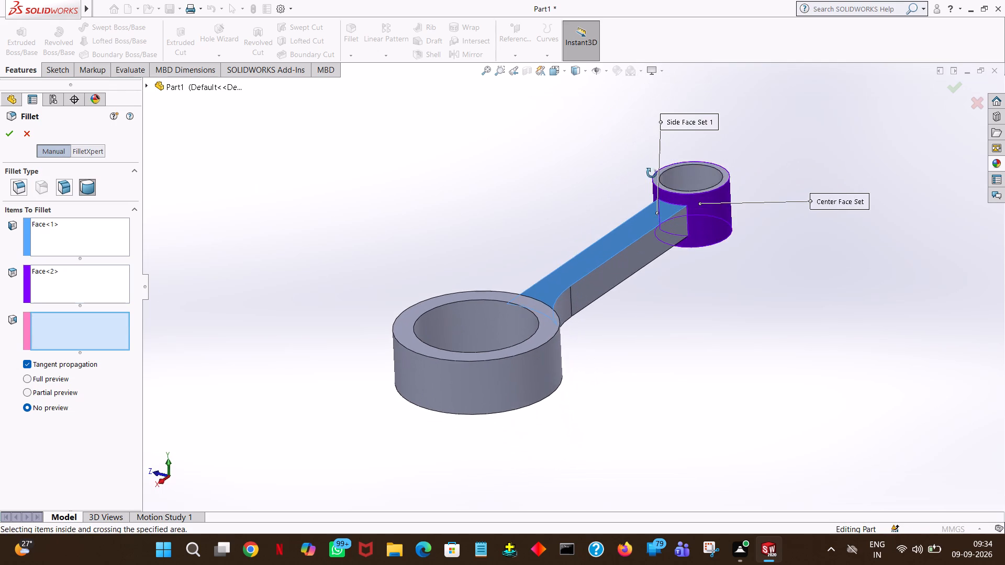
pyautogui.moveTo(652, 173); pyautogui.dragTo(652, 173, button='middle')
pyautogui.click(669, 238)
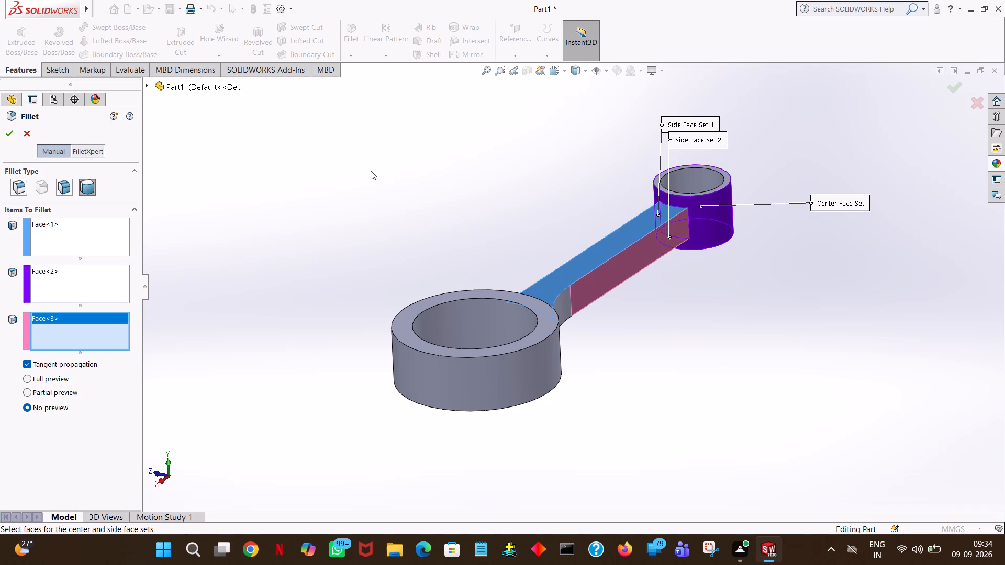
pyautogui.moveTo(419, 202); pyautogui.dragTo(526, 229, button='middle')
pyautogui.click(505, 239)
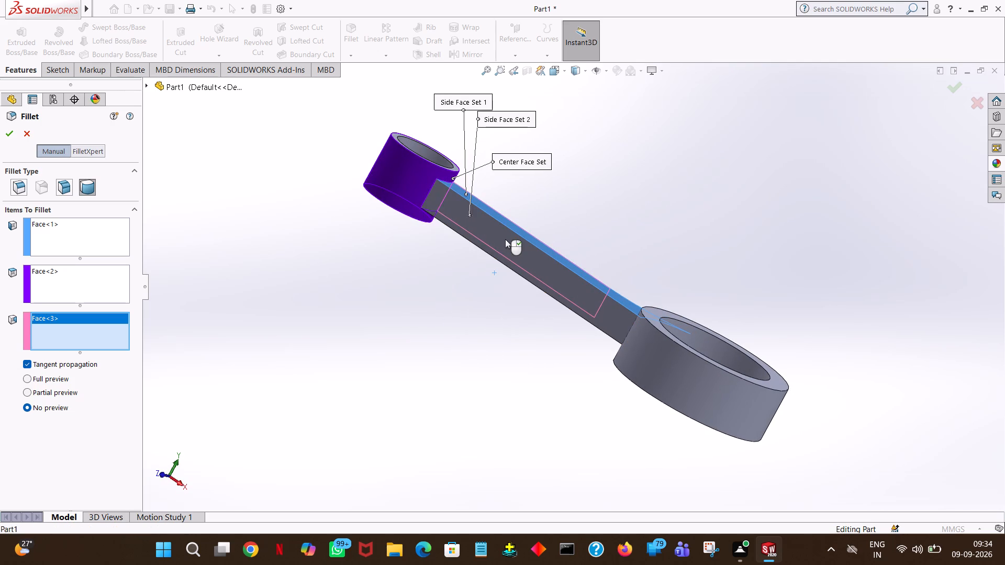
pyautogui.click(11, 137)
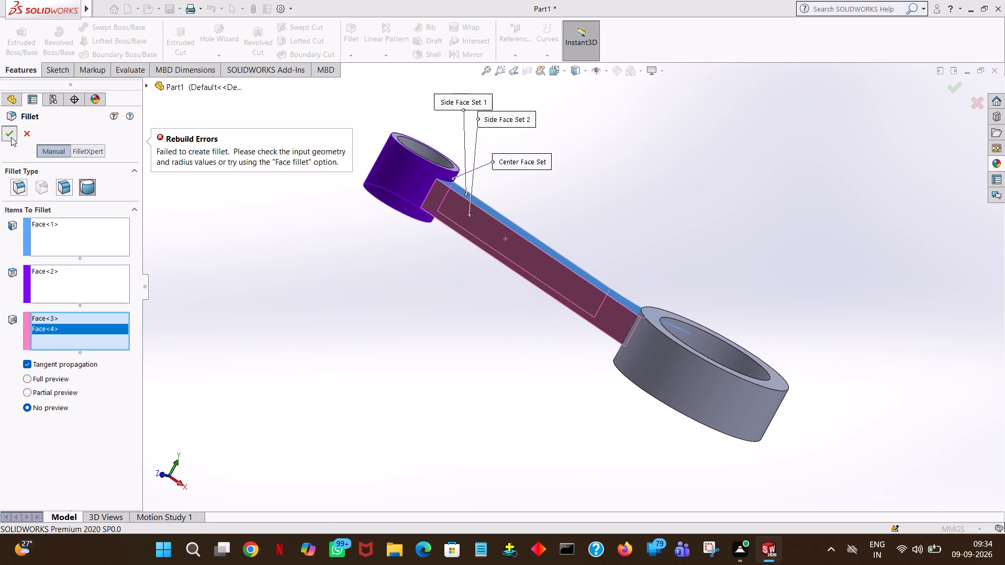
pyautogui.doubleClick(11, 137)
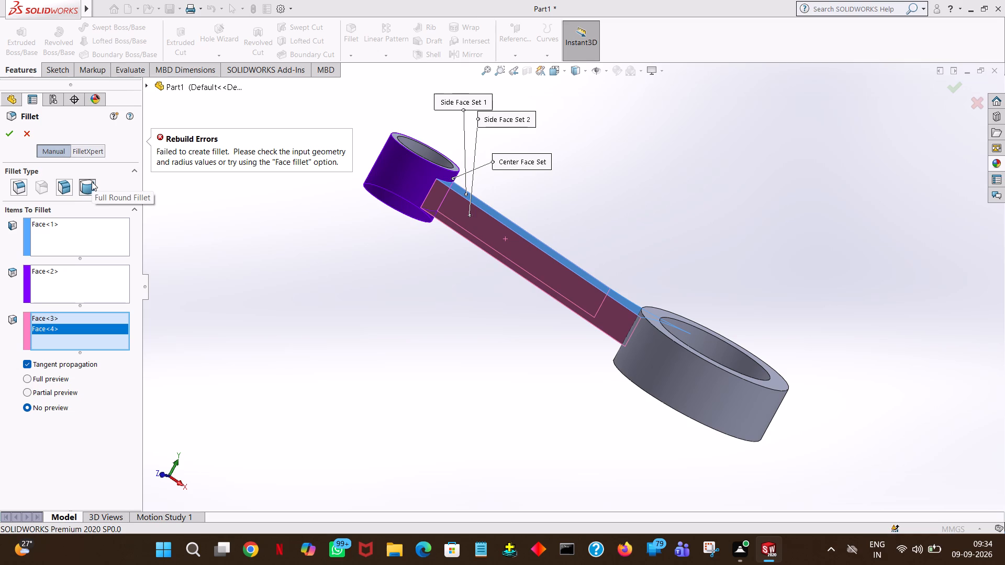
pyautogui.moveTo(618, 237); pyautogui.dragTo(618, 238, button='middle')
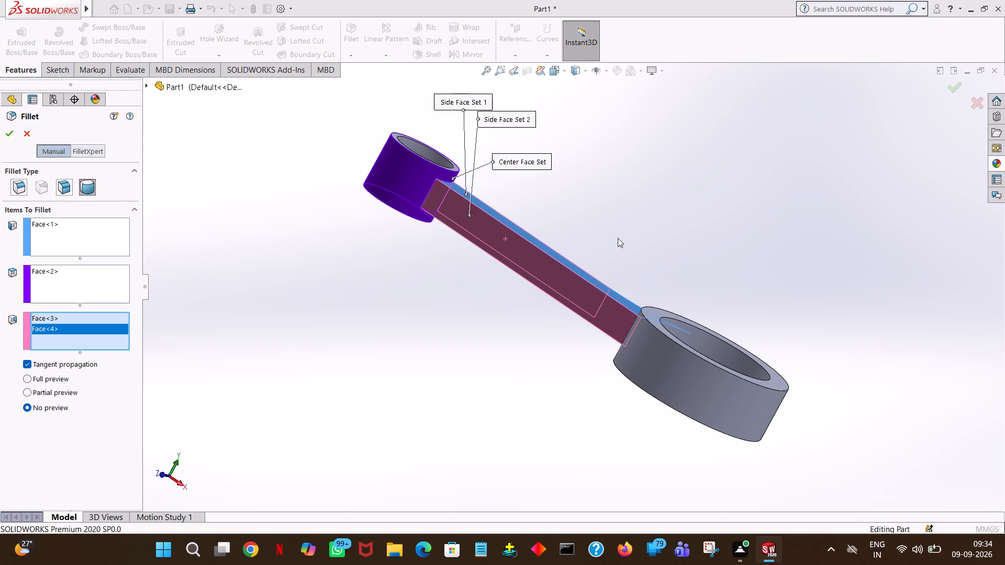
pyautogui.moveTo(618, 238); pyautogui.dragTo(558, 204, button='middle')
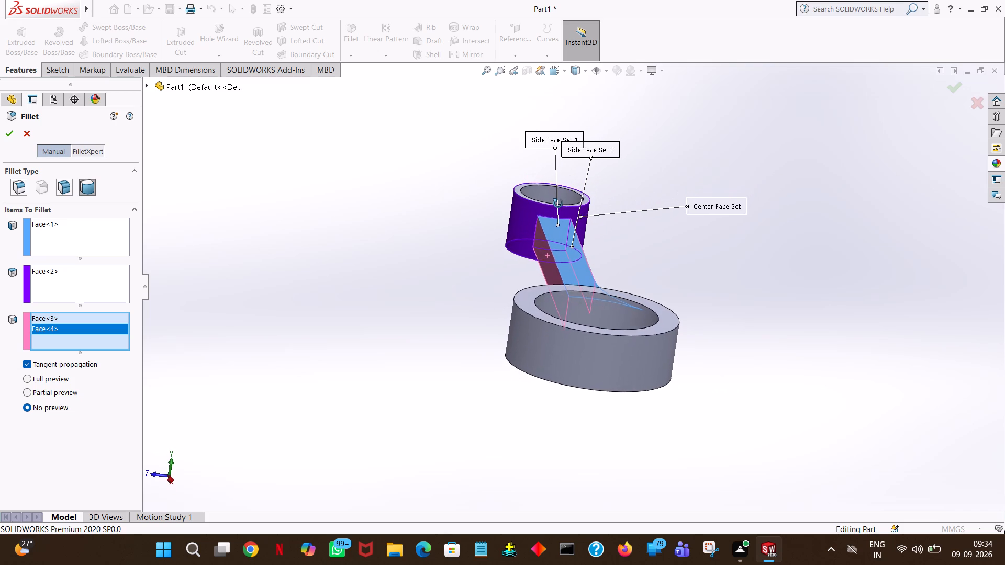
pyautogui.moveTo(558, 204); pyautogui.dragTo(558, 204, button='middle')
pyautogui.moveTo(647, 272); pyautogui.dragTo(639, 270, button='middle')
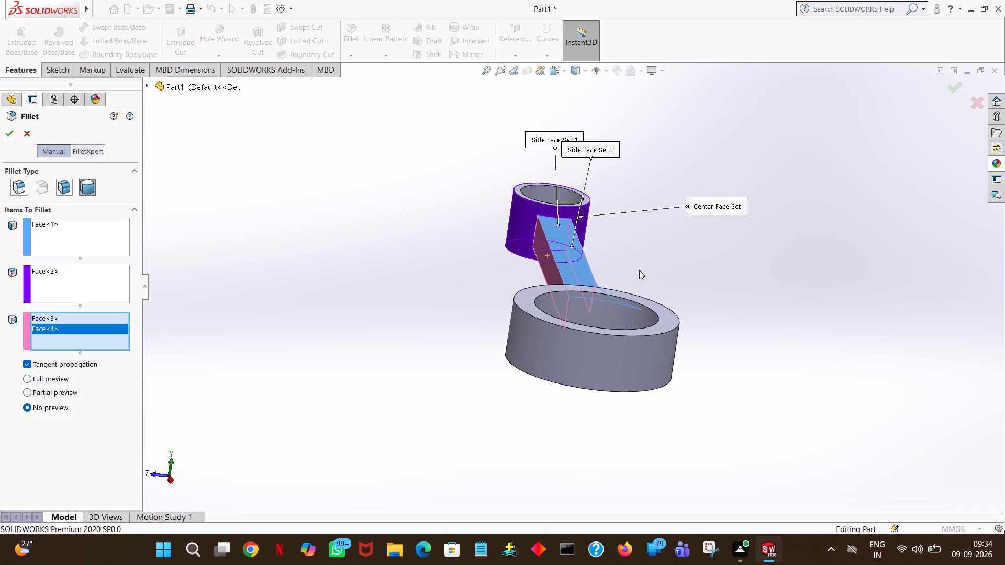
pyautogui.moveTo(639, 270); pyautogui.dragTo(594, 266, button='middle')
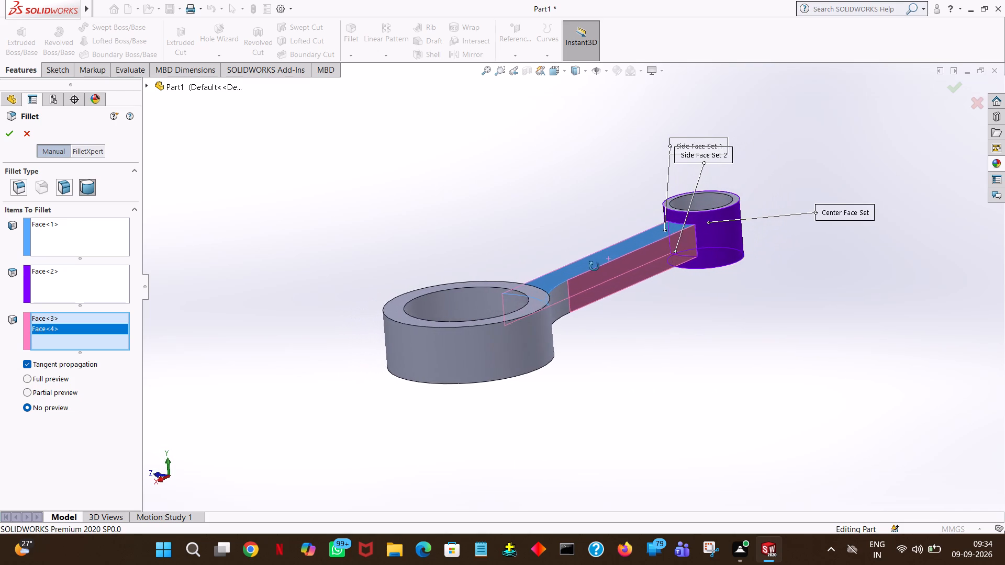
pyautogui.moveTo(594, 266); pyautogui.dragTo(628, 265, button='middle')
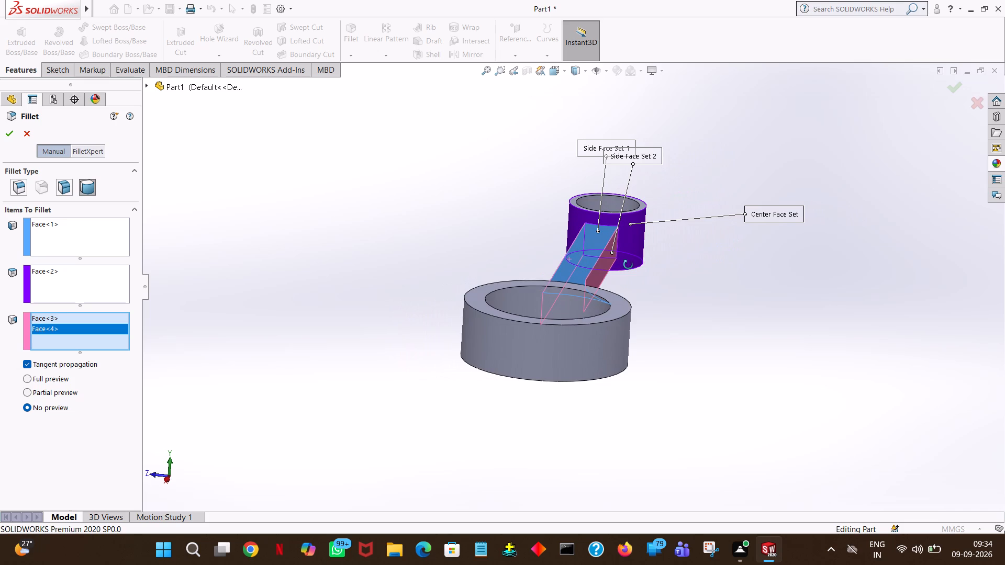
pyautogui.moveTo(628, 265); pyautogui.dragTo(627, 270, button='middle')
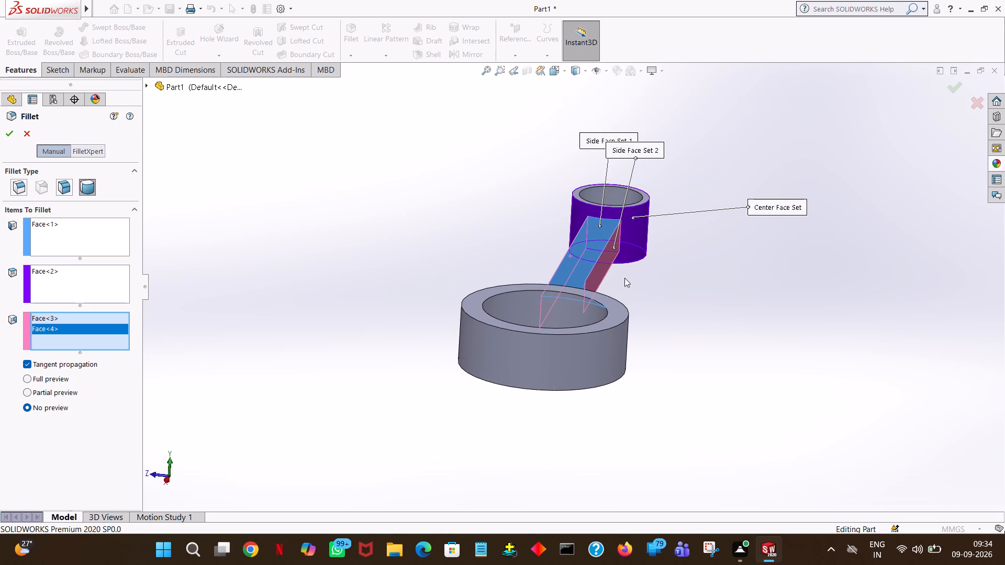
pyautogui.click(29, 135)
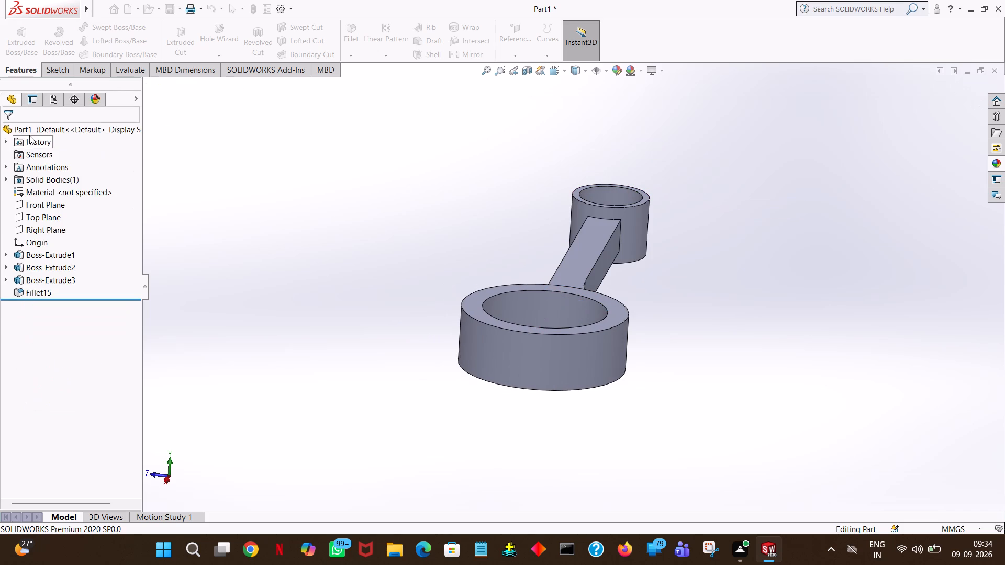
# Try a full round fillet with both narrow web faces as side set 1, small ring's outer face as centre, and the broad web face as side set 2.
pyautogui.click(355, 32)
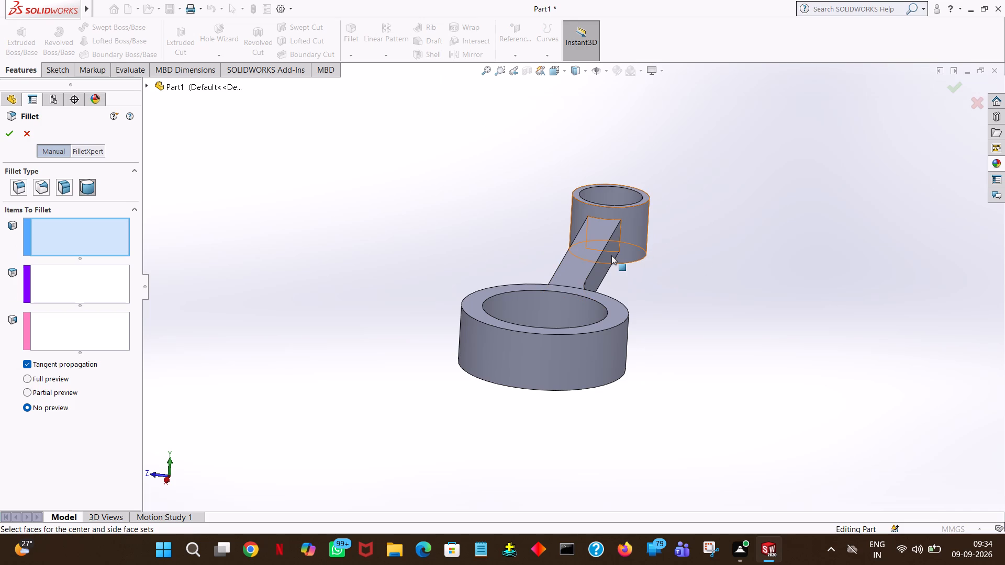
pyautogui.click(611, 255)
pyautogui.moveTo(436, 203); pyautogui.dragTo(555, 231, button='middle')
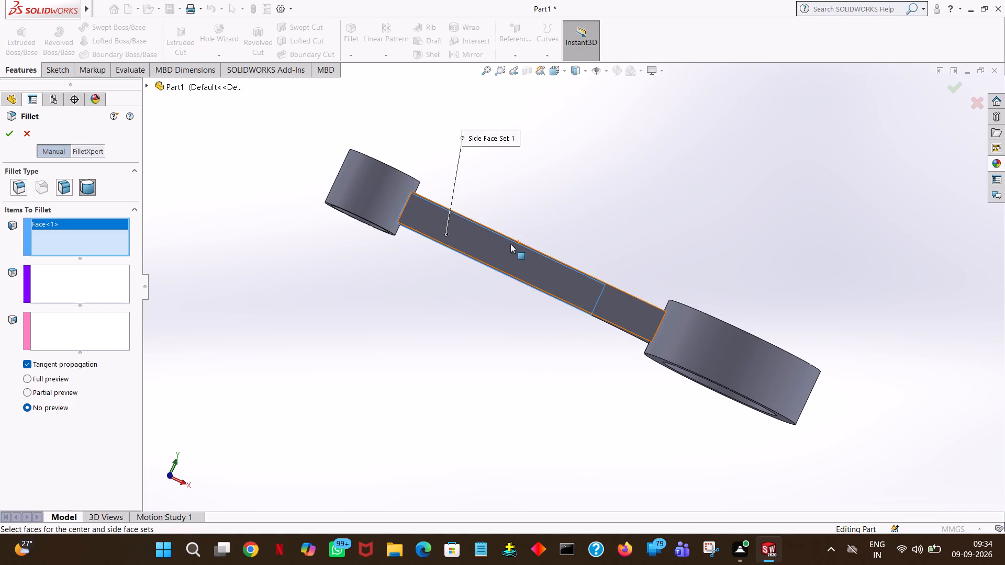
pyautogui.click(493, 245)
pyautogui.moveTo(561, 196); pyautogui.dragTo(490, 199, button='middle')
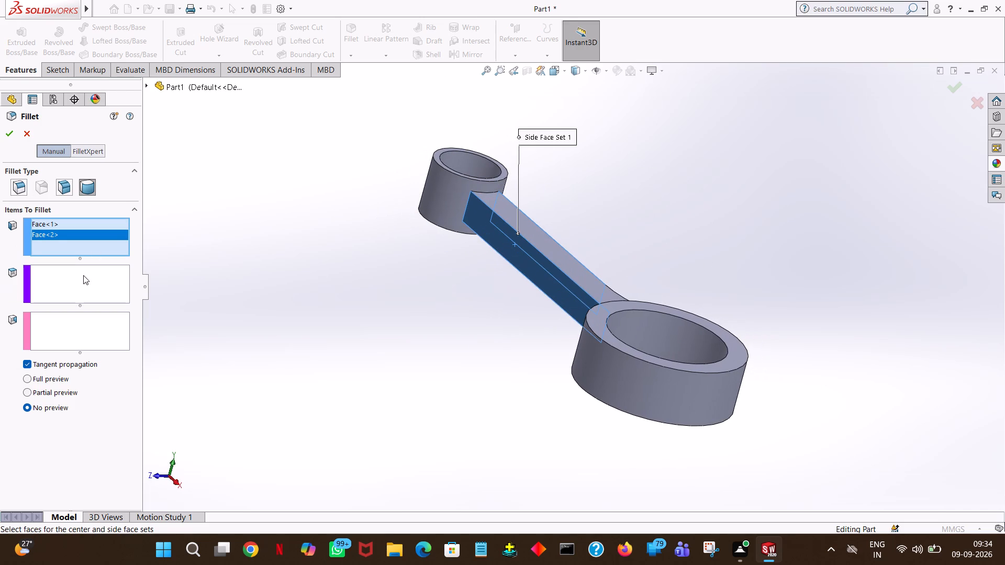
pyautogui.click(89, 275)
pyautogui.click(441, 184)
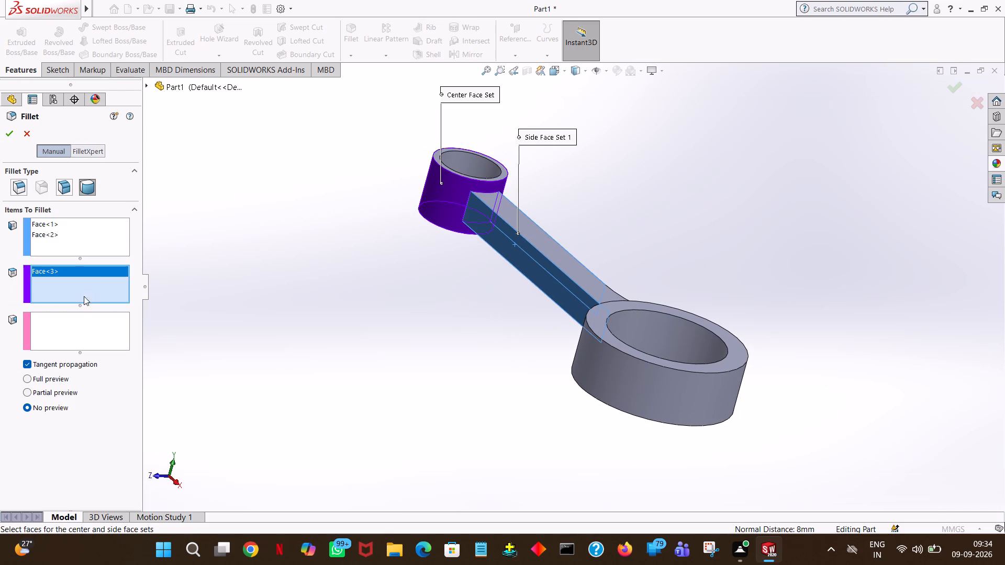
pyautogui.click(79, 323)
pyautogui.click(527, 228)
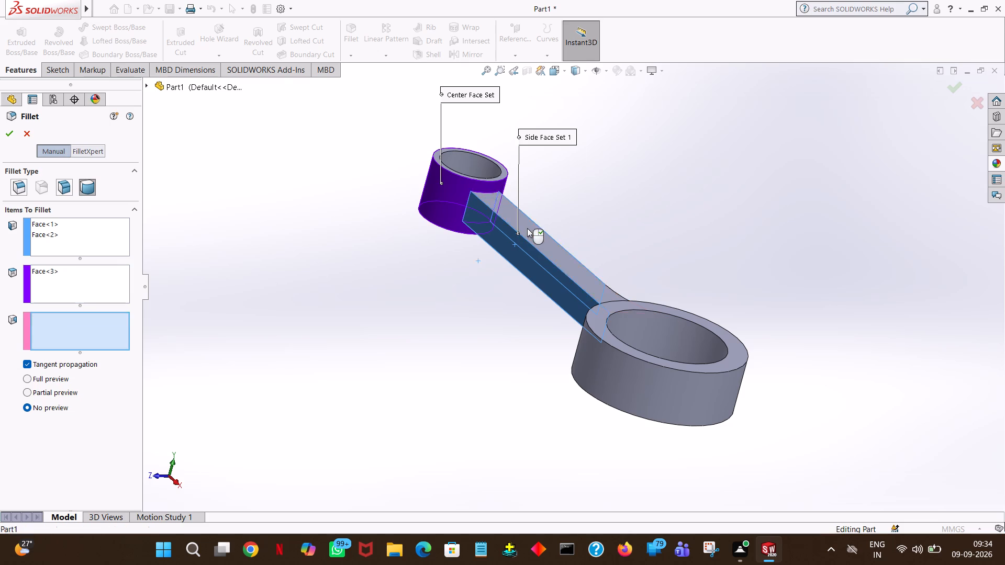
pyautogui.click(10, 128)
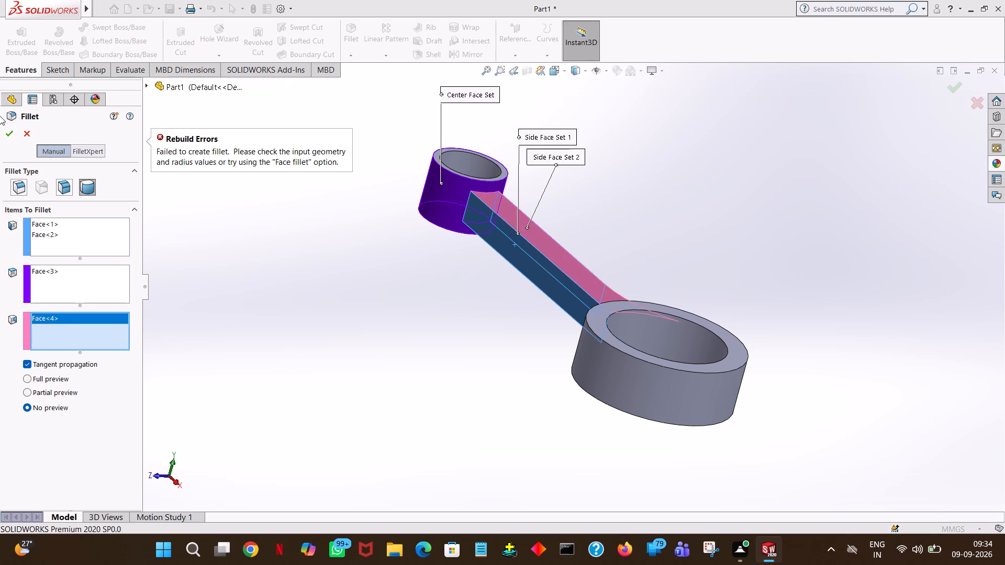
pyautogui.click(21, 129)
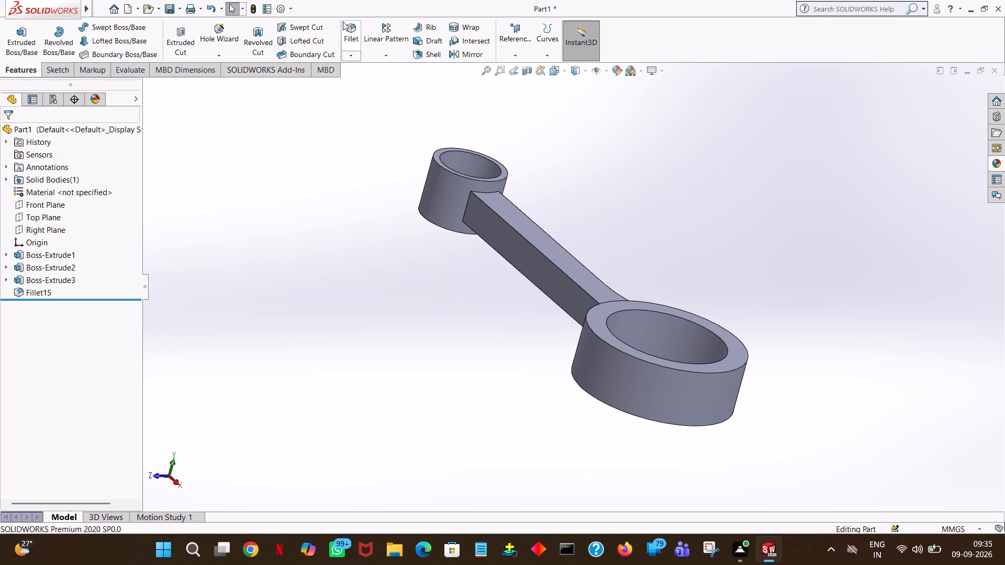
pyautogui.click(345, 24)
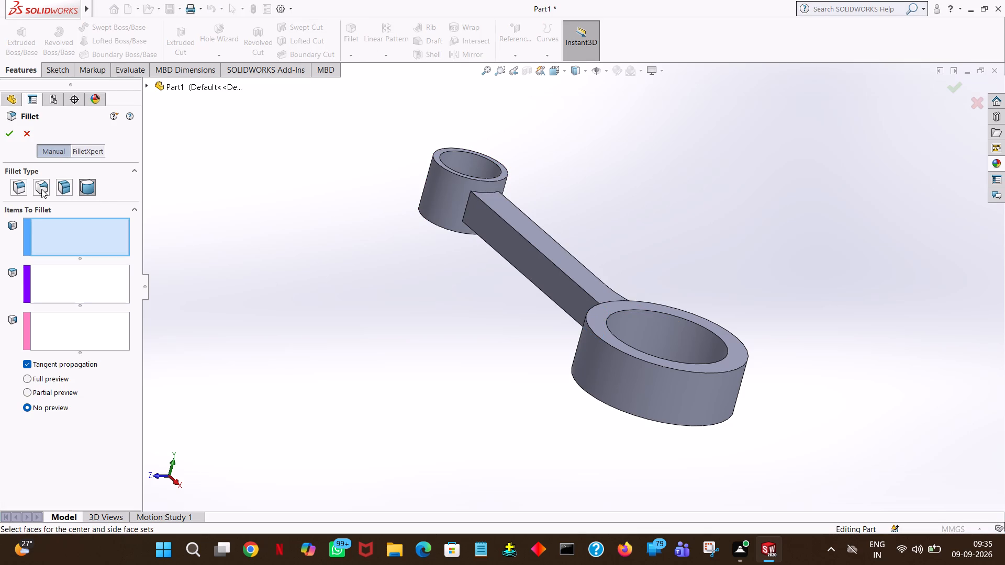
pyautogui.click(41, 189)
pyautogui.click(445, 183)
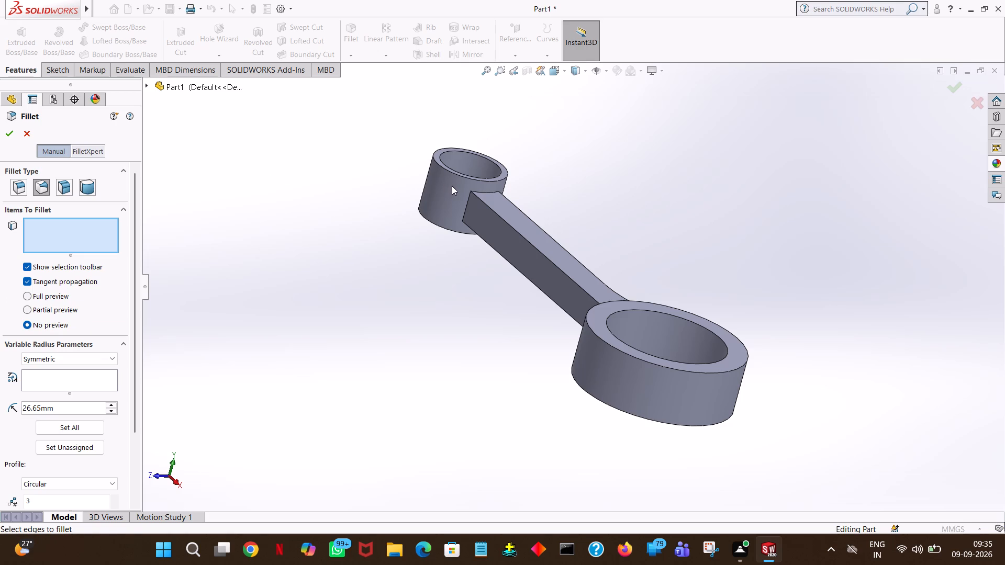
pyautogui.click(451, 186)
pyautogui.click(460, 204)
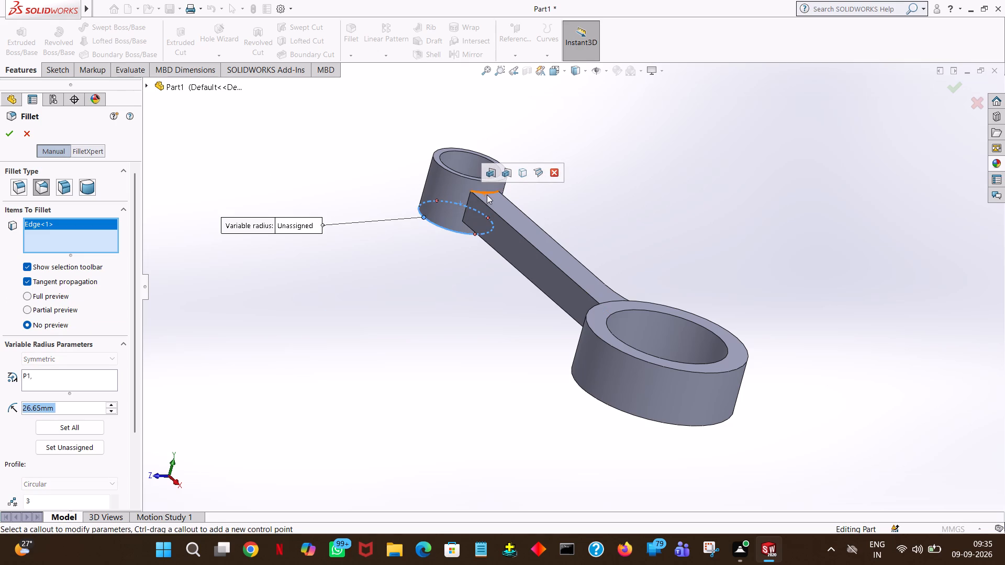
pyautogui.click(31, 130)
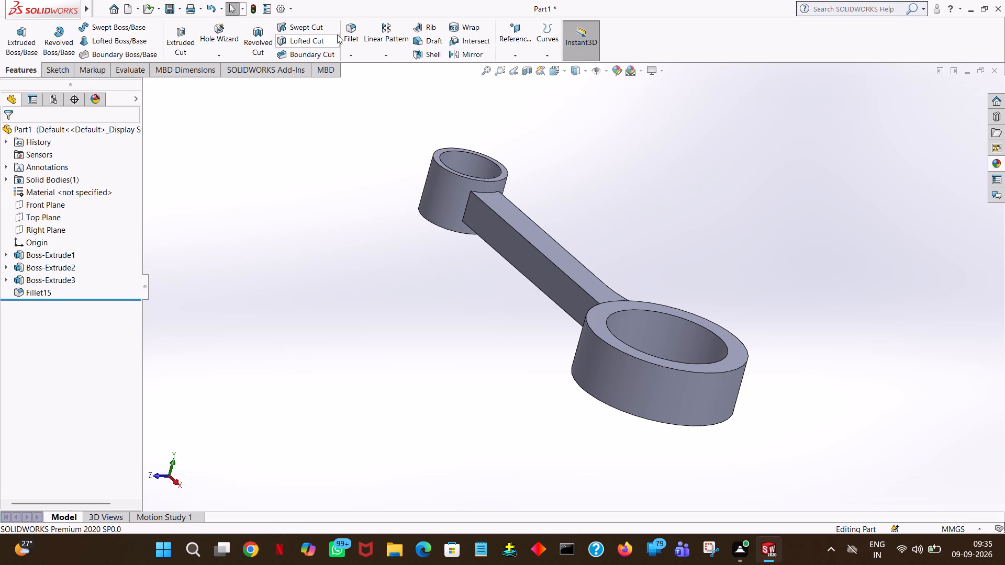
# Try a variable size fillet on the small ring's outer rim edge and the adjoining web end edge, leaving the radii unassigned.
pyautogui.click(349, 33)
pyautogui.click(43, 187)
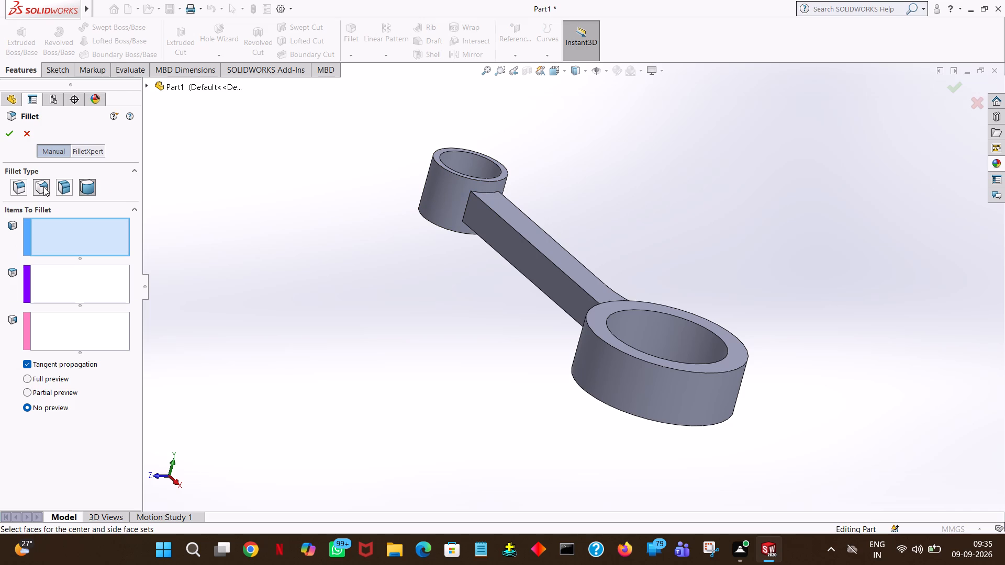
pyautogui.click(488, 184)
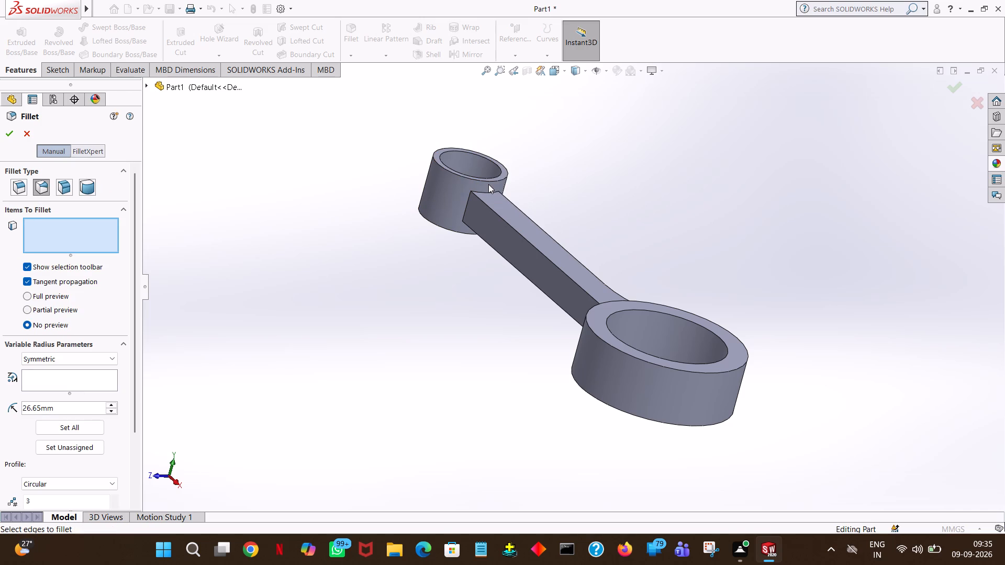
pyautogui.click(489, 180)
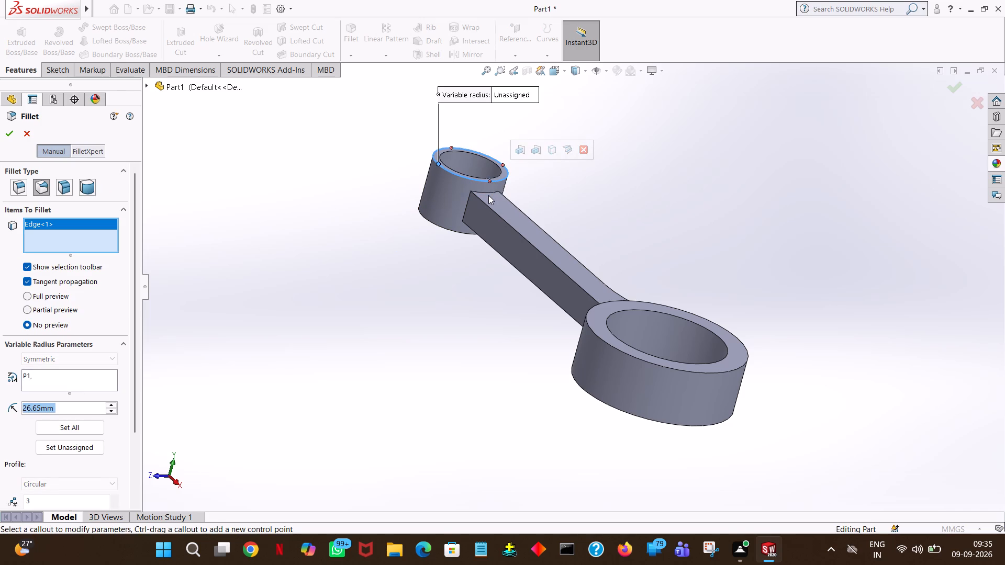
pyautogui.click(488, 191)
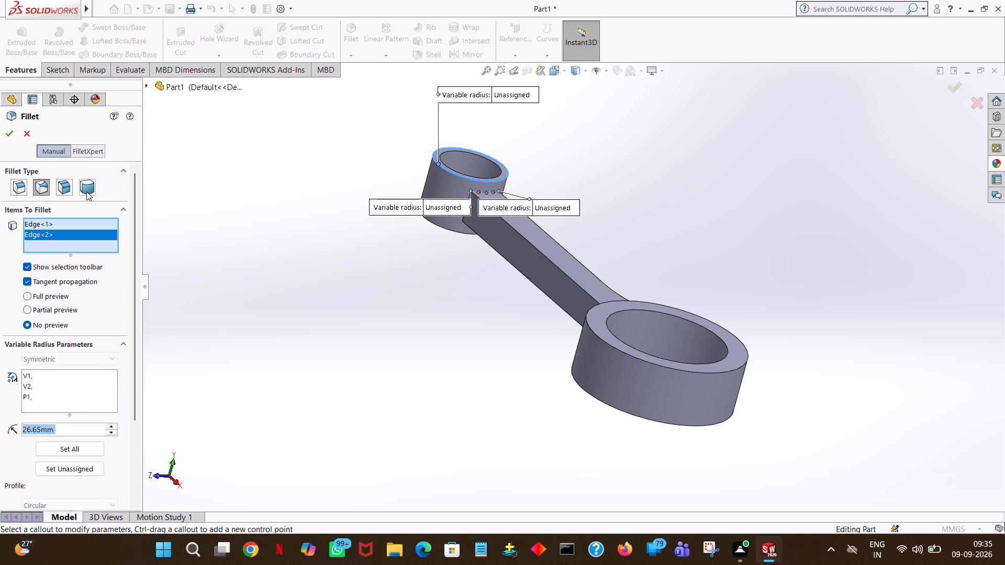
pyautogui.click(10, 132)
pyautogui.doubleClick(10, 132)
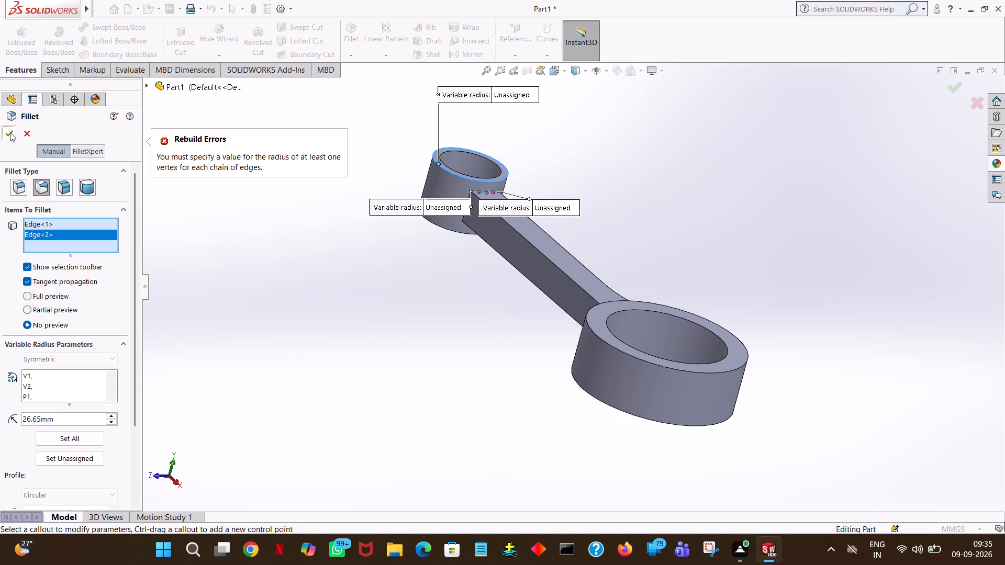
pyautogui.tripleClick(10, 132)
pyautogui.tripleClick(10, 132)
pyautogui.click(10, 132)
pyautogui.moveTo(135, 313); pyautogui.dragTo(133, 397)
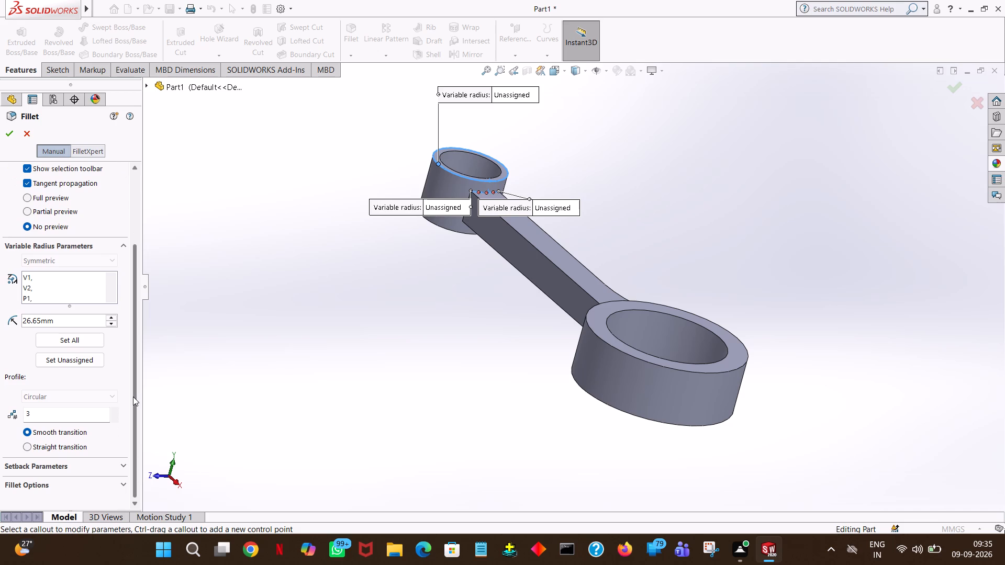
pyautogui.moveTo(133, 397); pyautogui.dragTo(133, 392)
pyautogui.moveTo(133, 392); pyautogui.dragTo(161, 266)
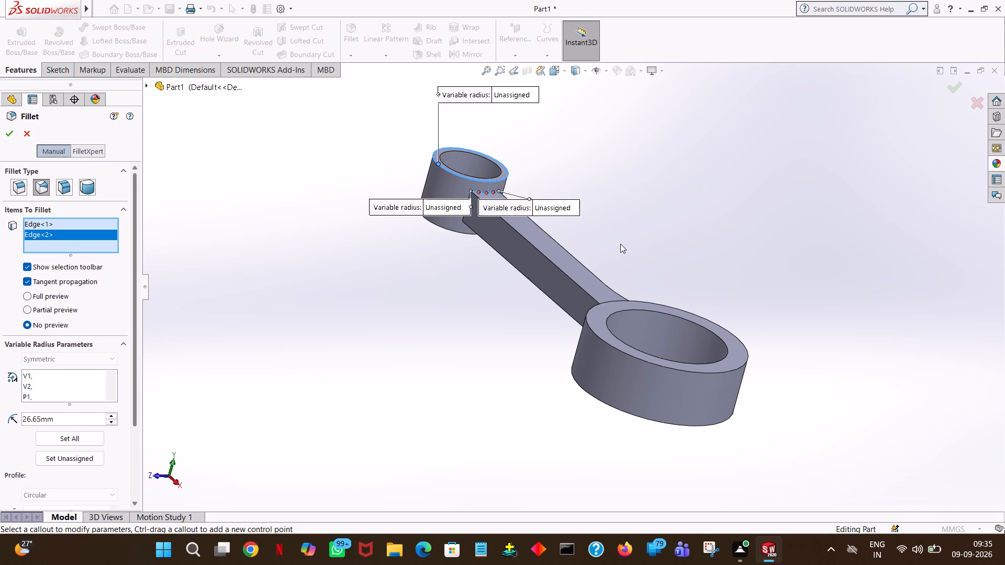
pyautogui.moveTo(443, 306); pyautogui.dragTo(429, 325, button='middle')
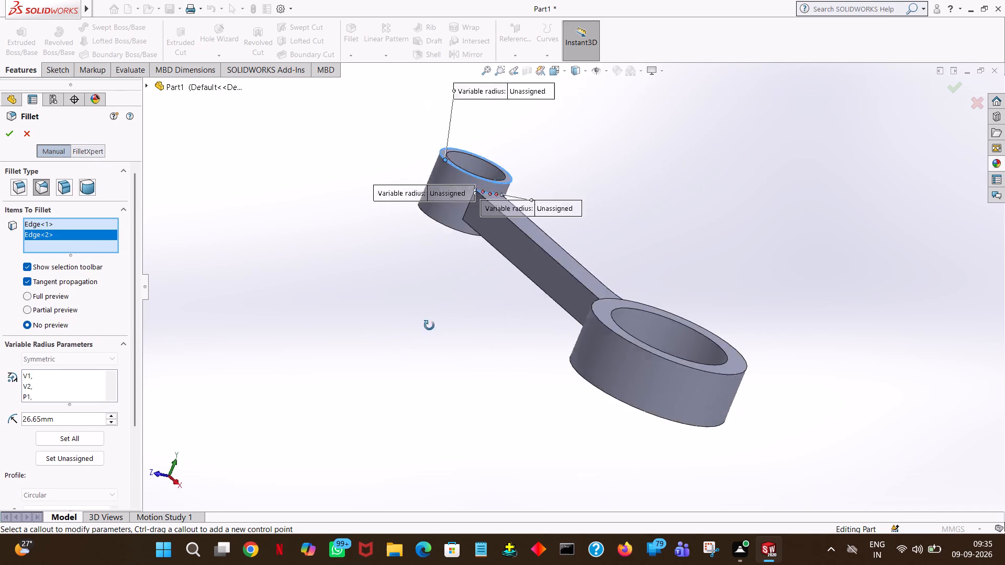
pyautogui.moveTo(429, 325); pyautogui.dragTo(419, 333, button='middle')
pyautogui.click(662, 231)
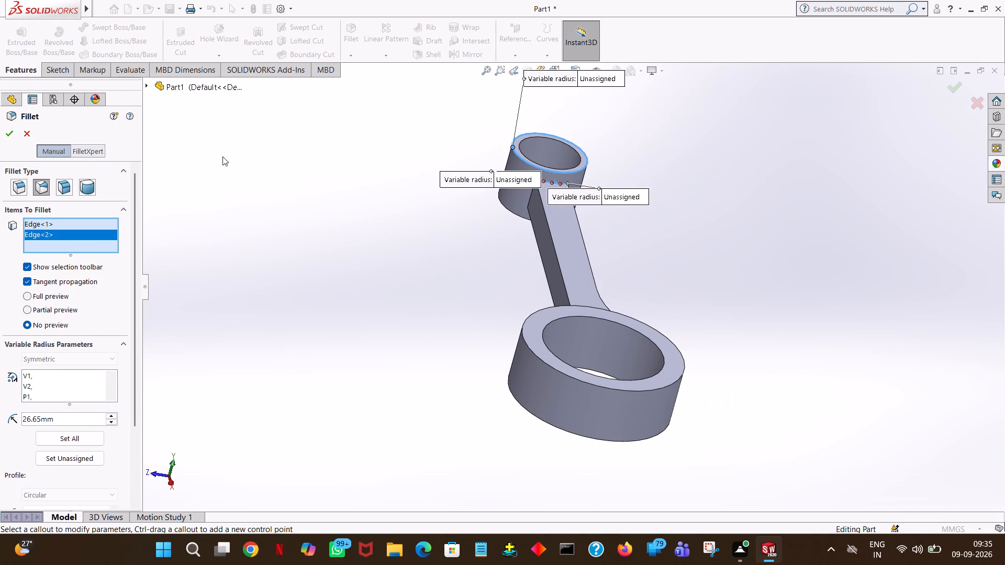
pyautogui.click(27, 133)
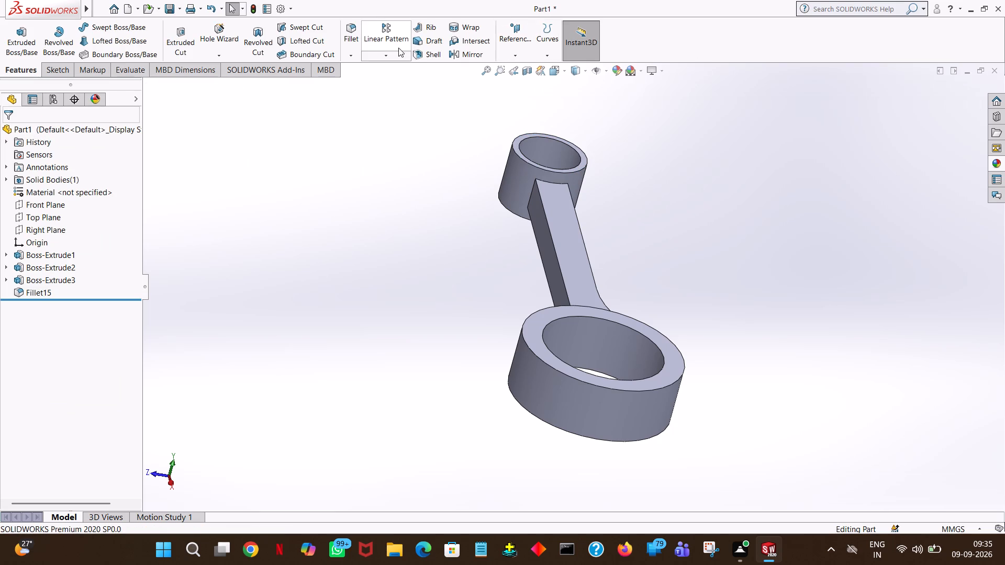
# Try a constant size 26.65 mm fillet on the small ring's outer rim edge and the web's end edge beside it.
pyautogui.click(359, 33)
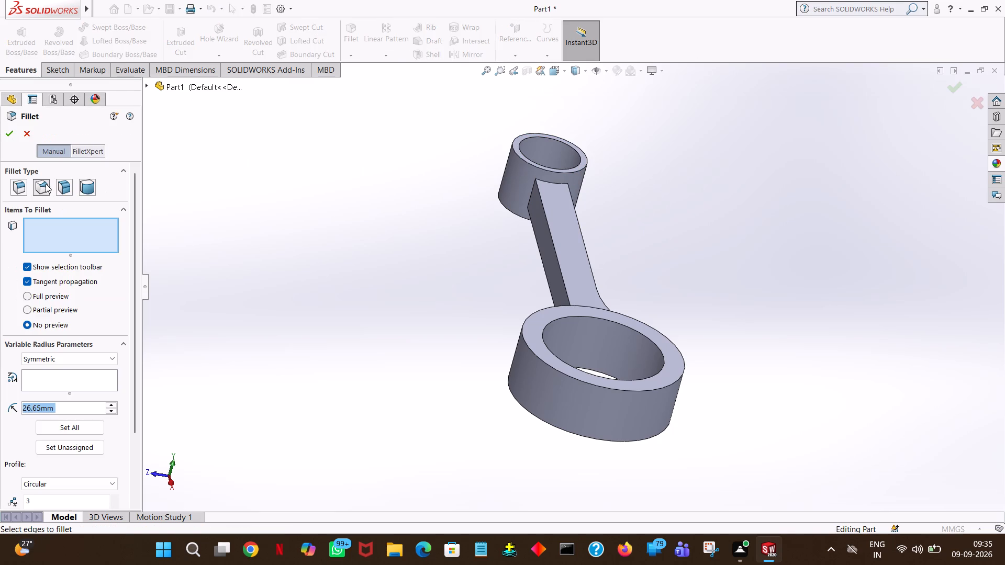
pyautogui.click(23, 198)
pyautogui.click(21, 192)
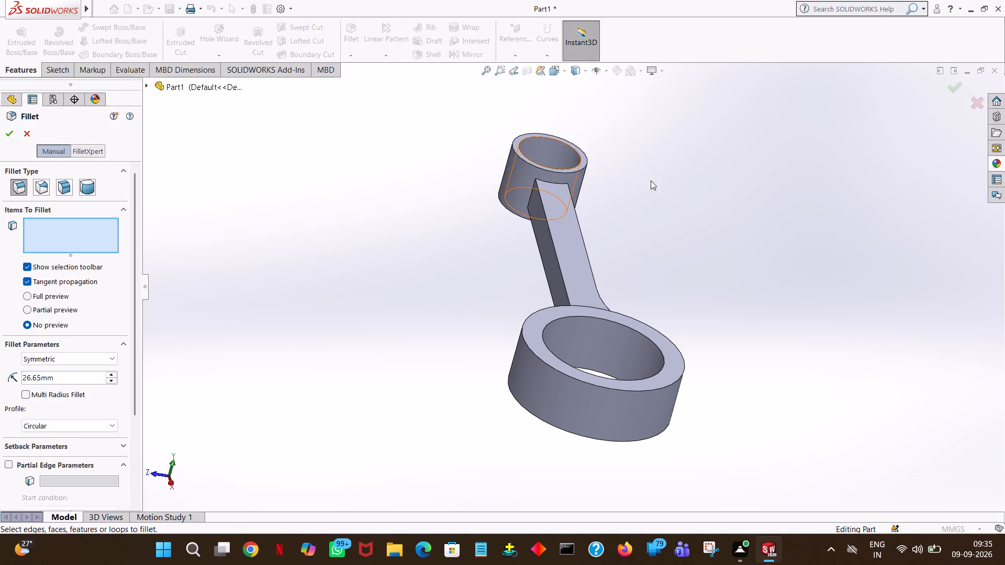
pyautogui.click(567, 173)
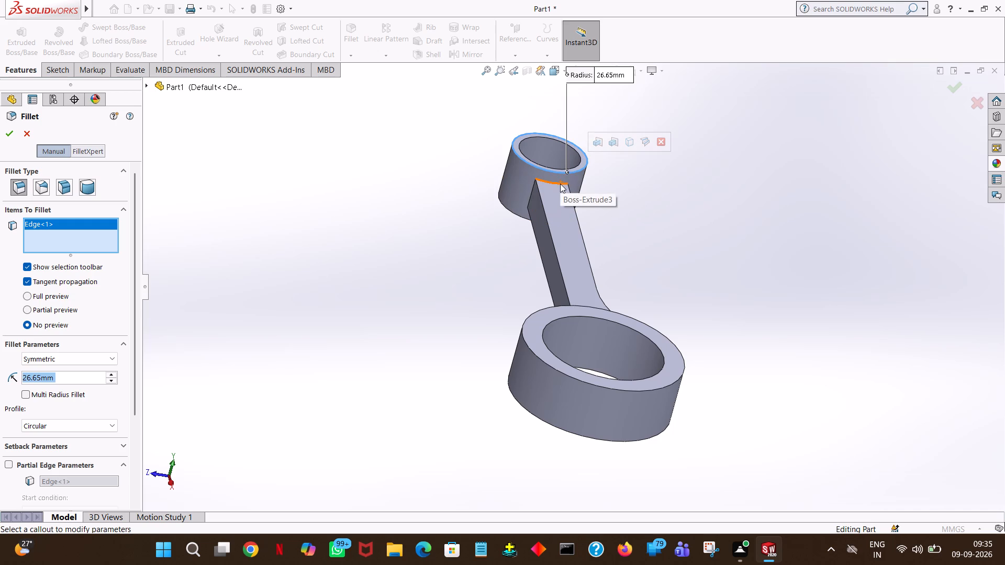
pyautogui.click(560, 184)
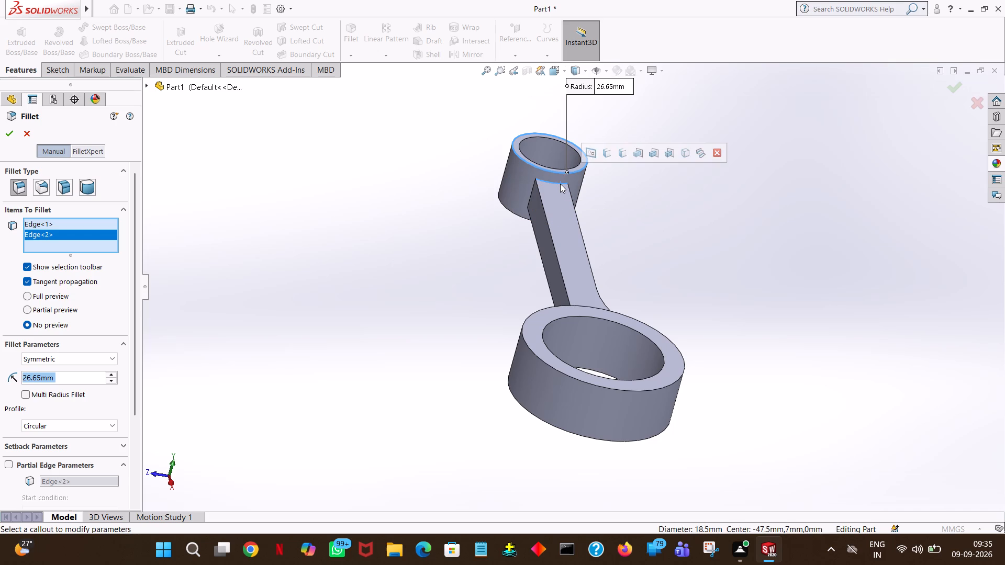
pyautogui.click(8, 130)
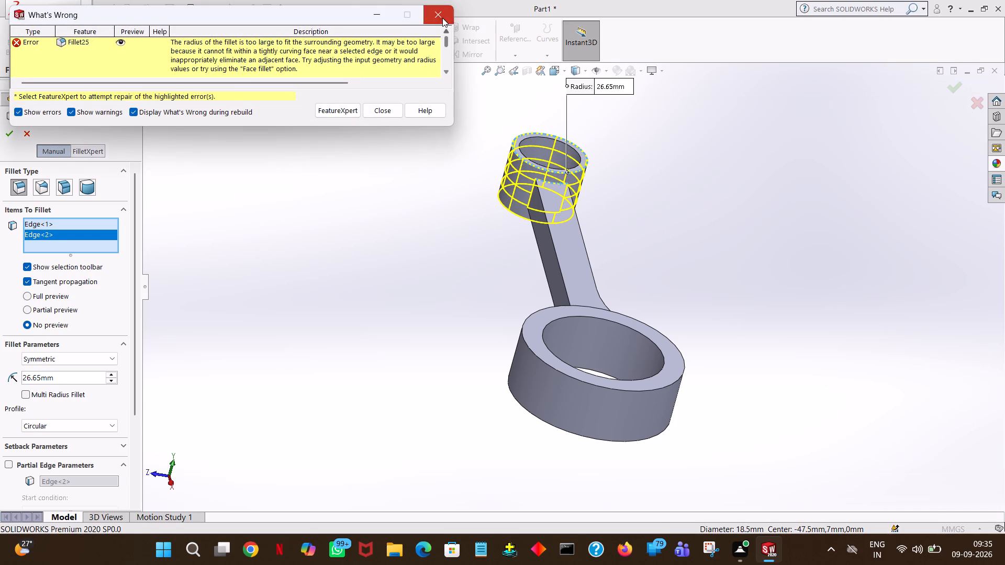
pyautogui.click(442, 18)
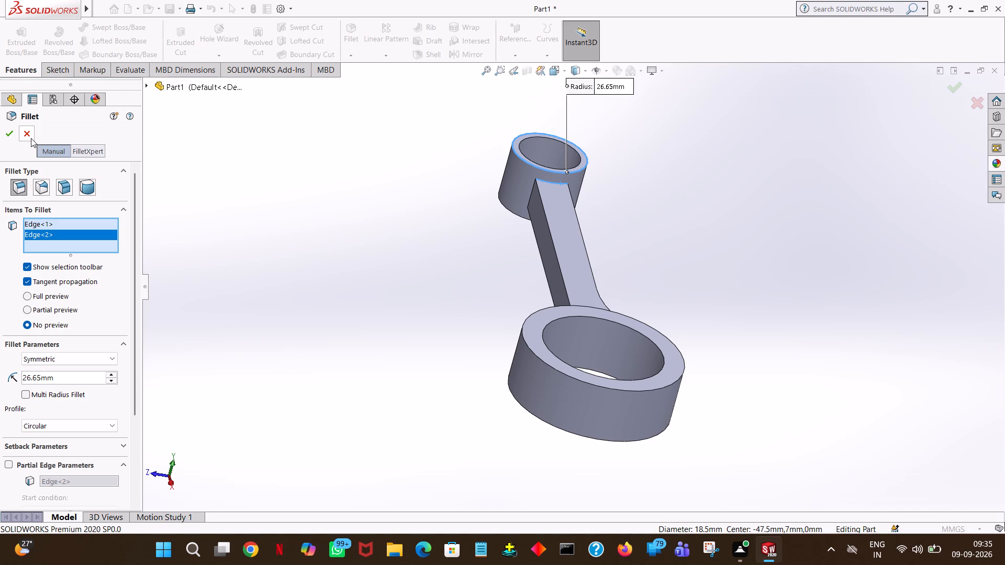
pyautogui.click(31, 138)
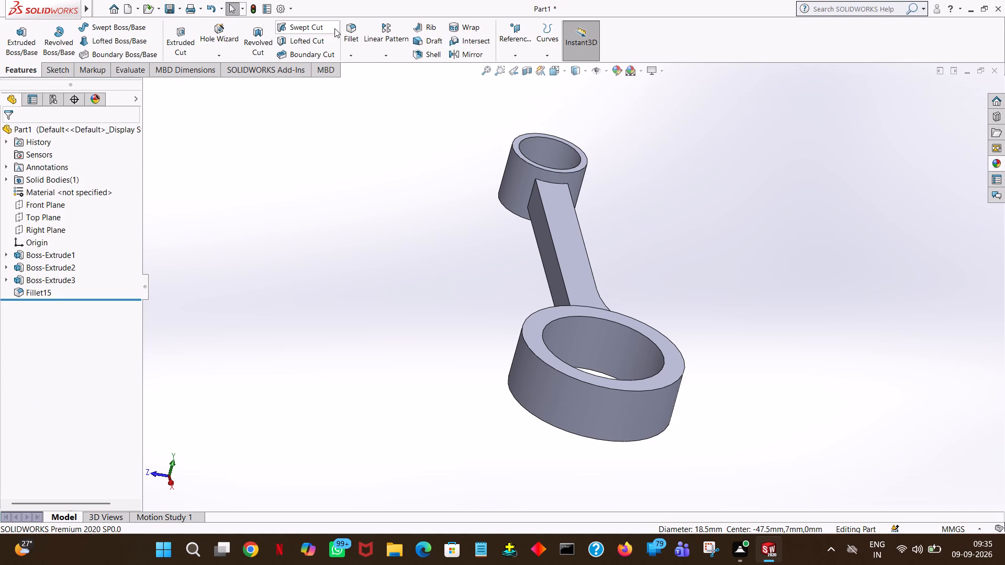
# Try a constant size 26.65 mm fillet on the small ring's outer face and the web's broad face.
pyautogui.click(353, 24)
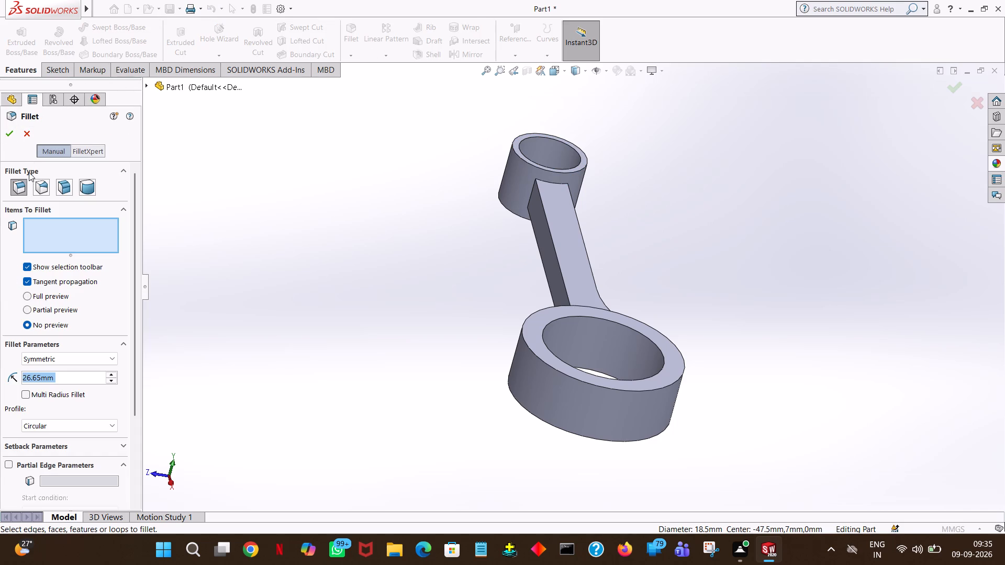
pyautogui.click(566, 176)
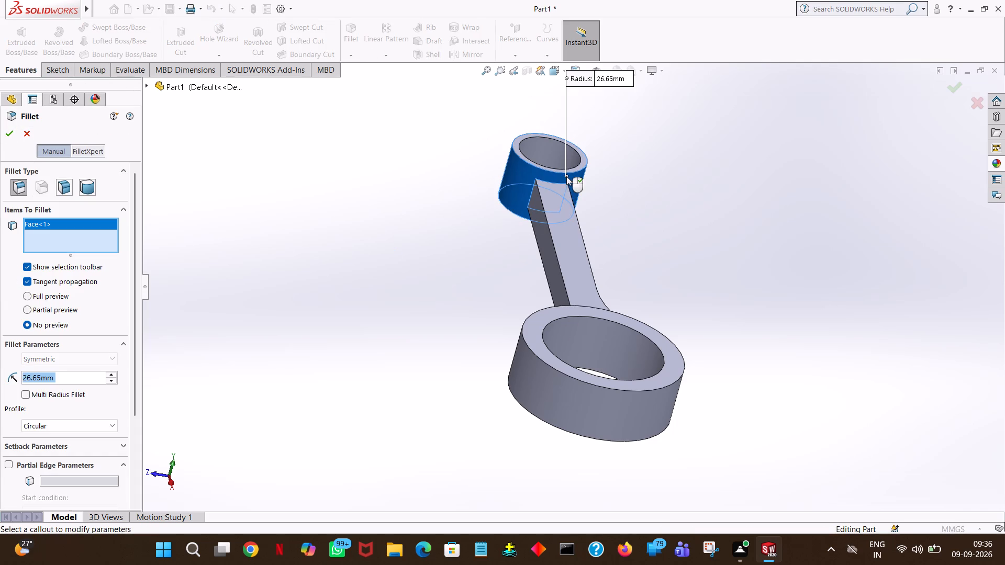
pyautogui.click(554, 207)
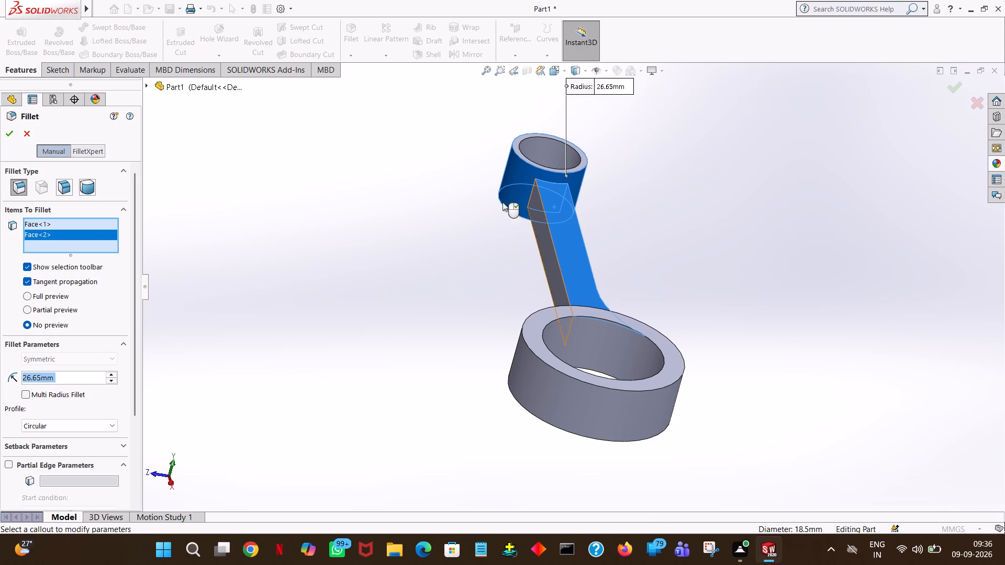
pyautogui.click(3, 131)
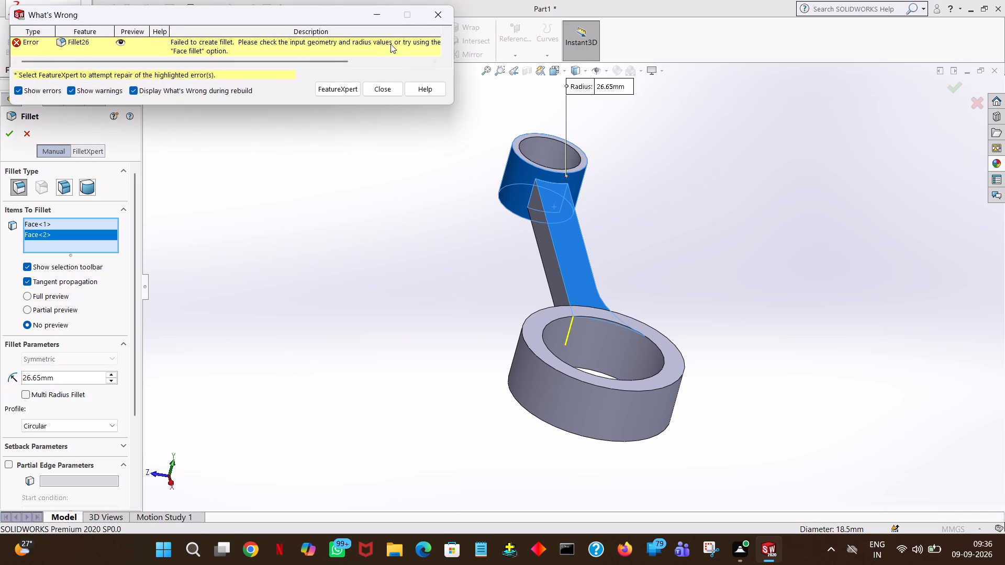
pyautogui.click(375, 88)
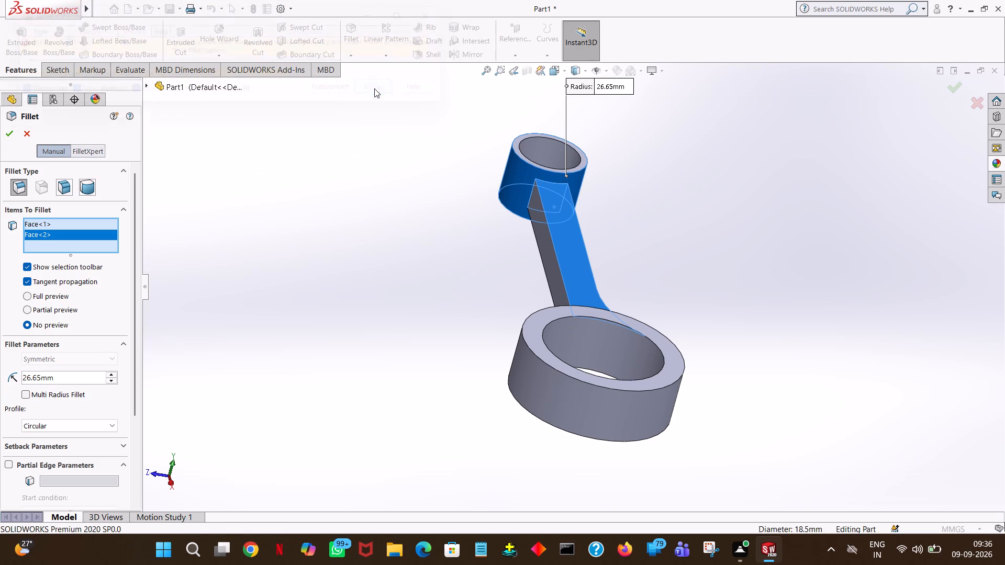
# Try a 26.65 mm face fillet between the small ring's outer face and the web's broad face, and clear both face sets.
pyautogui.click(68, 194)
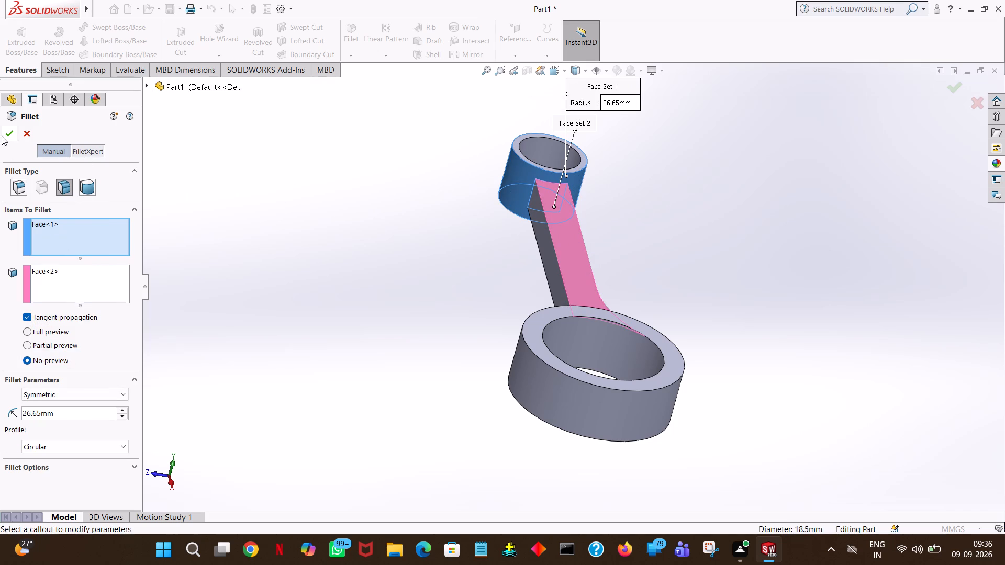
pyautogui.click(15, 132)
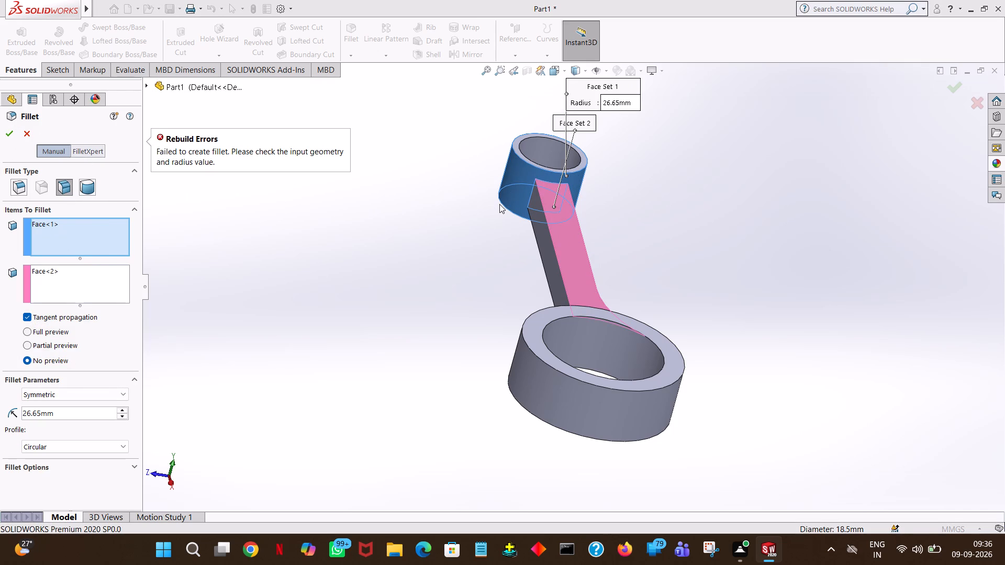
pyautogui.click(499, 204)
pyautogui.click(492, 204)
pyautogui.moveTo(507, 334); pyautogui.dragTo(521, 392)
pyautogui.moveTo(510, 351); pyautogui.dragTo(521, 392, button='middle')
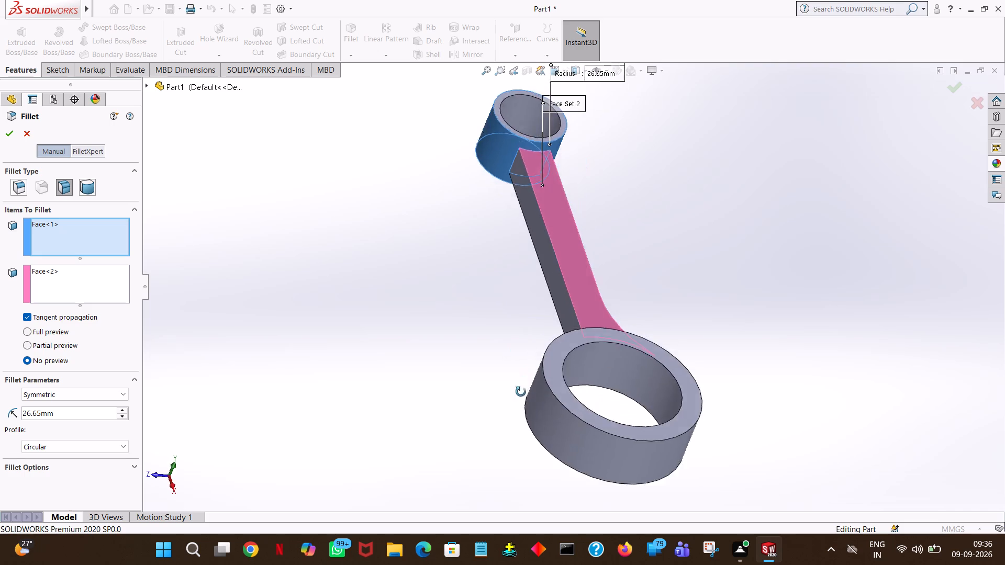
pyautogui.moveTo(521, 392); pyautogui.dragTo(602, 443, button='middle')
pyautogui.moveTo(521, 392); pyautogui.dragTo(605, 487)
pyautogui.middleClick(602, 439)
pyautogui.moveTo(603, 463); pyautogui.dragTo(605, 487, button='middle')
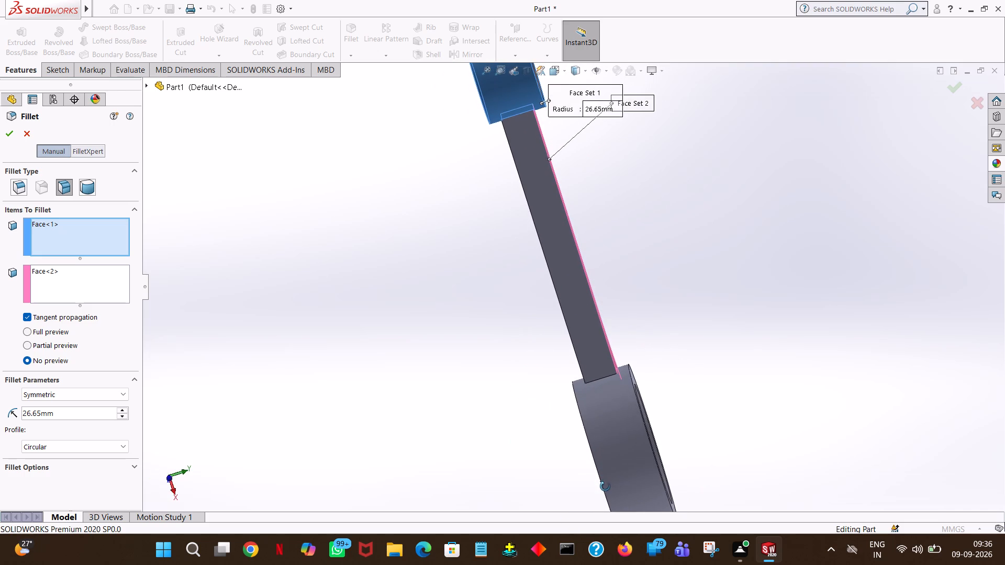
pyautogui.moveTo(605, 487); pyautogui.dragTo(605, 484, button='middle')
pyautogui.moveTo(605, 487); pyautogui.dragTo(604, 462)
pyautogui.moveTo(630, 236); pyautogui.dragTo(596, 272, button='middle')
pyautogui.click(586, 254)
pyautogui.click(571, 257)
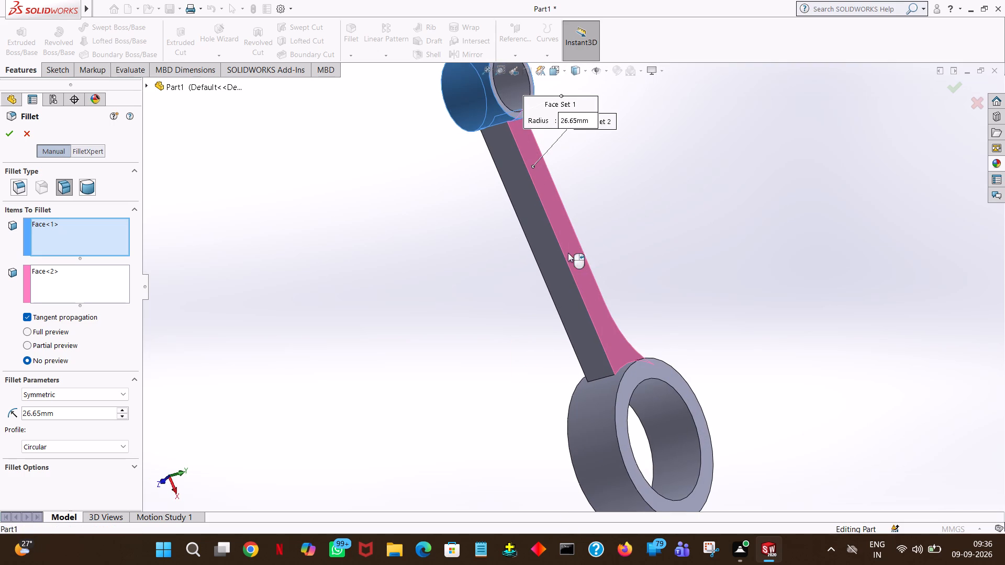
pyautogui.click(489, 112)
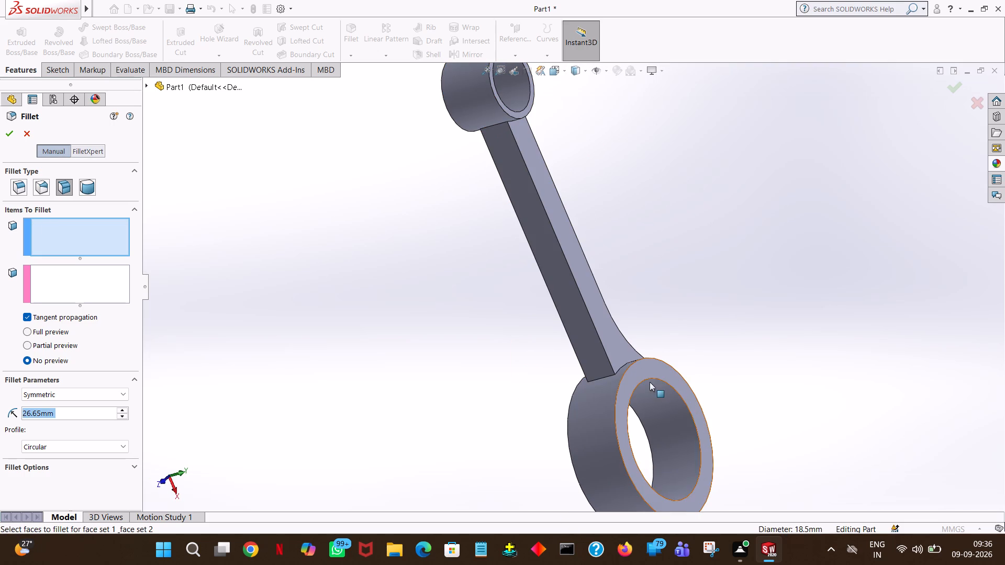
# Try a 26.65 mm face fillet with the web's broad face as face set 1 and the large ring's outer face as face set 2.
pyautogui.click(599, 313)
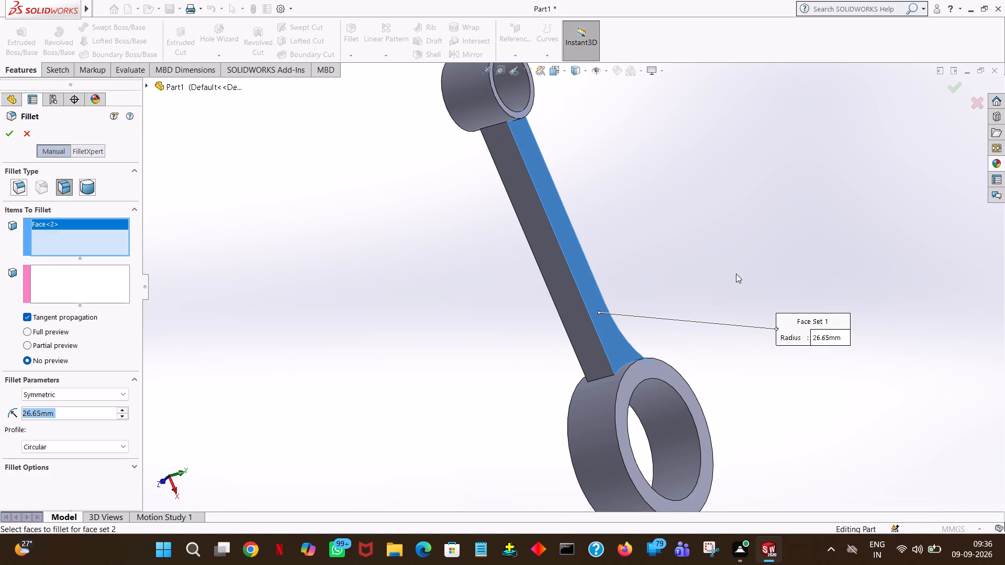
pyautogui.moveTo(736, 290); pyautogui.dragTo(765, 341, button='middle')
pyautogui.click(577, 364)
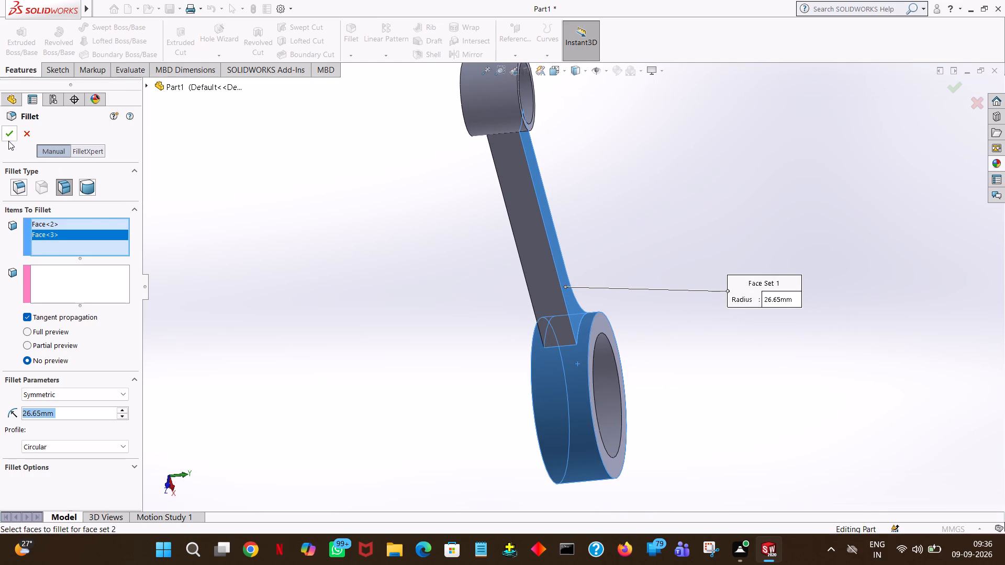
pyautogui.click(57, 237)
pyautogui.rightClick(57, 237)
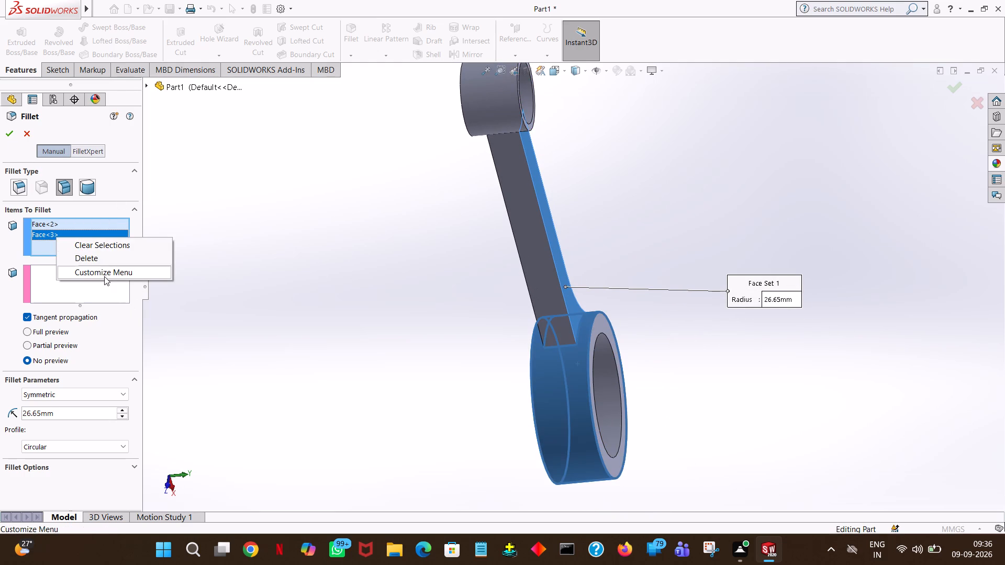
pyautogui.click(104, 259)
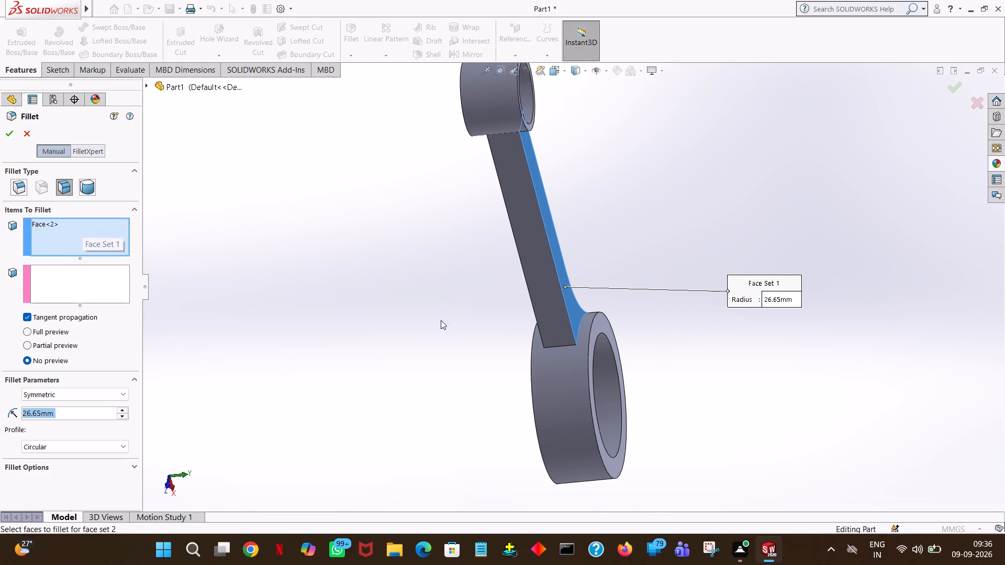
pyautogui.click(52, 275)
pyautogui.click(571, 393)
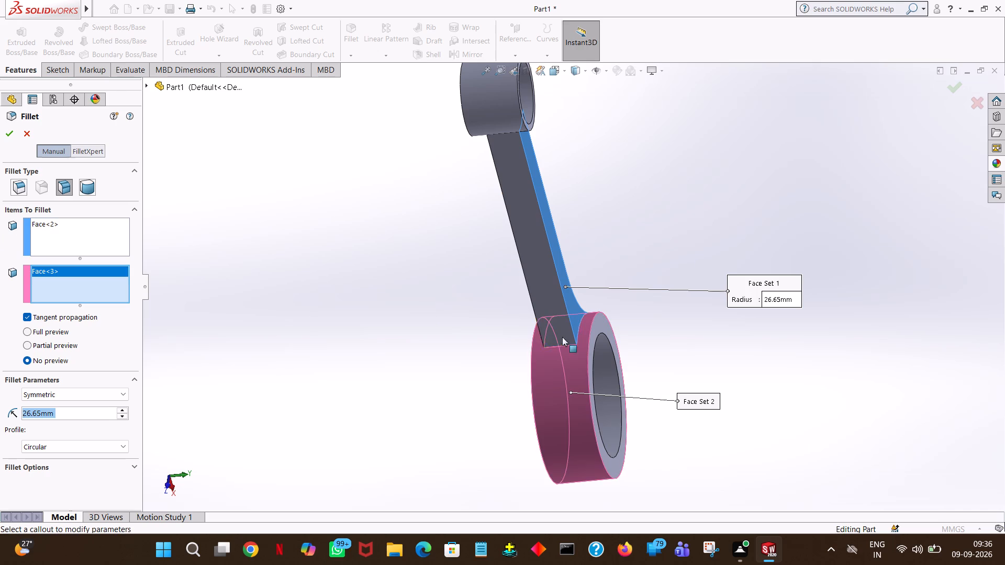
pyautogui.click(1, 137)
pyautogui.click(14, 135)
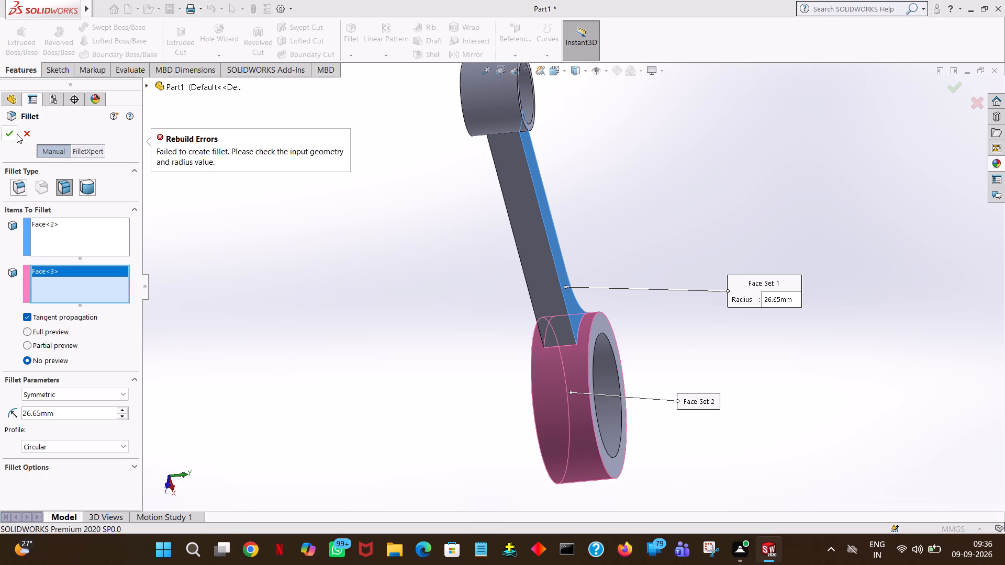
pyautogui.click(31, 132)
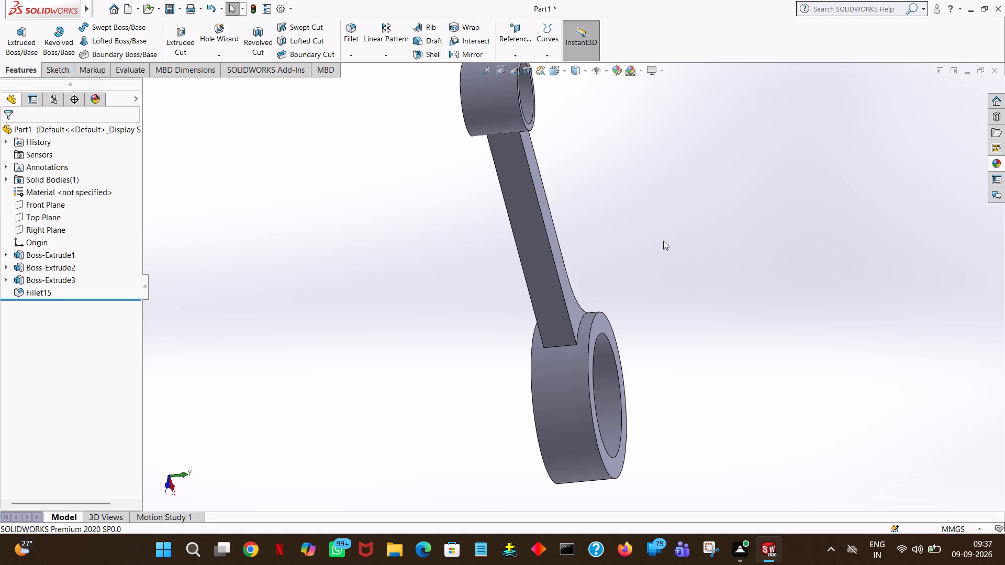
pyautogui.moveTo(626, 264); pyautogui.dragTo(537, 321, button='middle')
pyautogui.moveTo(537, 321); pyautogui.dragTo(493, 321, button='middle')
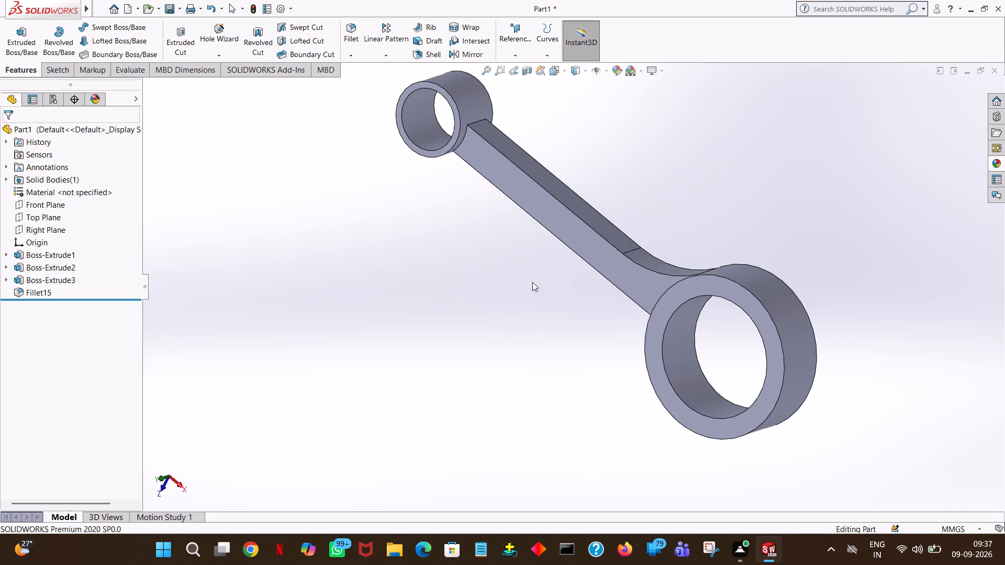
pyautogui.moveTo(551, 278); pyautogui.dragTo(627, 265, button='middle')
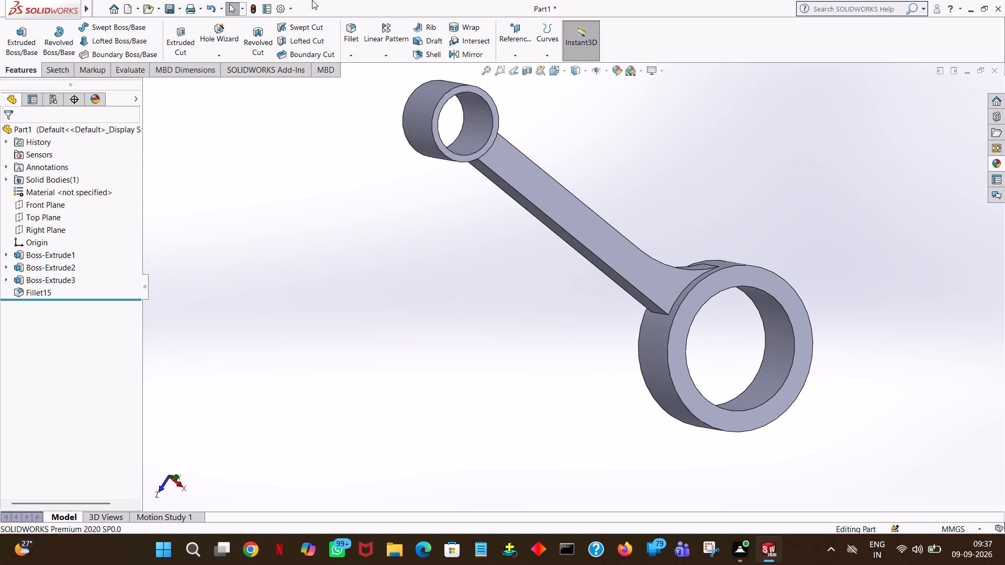
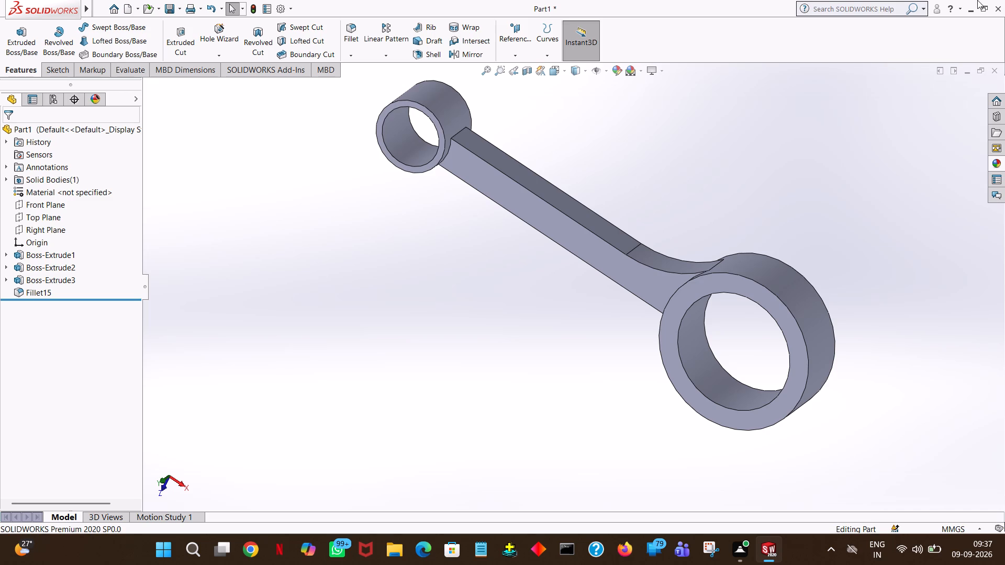
# Add a 15.25 mm face fillet between the small ring's outer face and the web's narrow side face already filleted at the large ring.
pyautogui.moveTo(657, 140); pyautogui.dragTo(652, 148, button='middle')
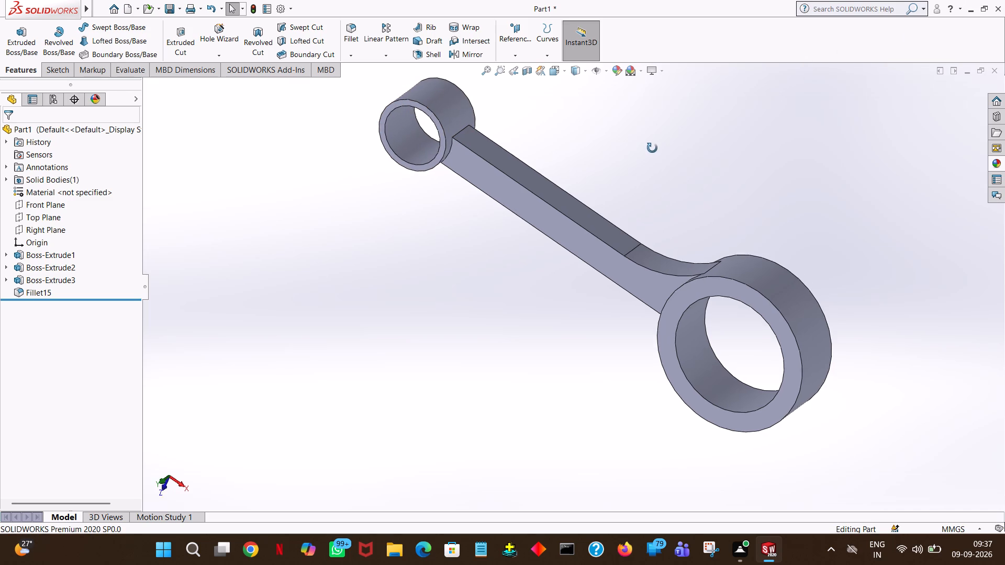
pyautogui.moveTo(652, 148); pyautogui.dragTo(675, 113, button='middle')
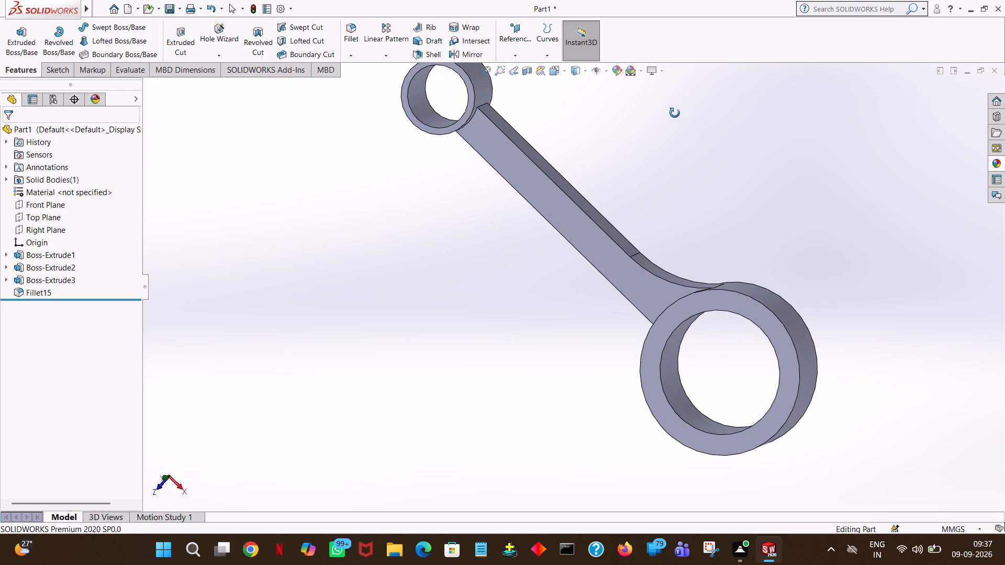
pyautogui.moveTo(675, 113); pyautogui.dragTo(673, 111, button='middle')
pyautogui.moveTo(598, 132); pyautogui.dragTo(588, 135, button='middle')
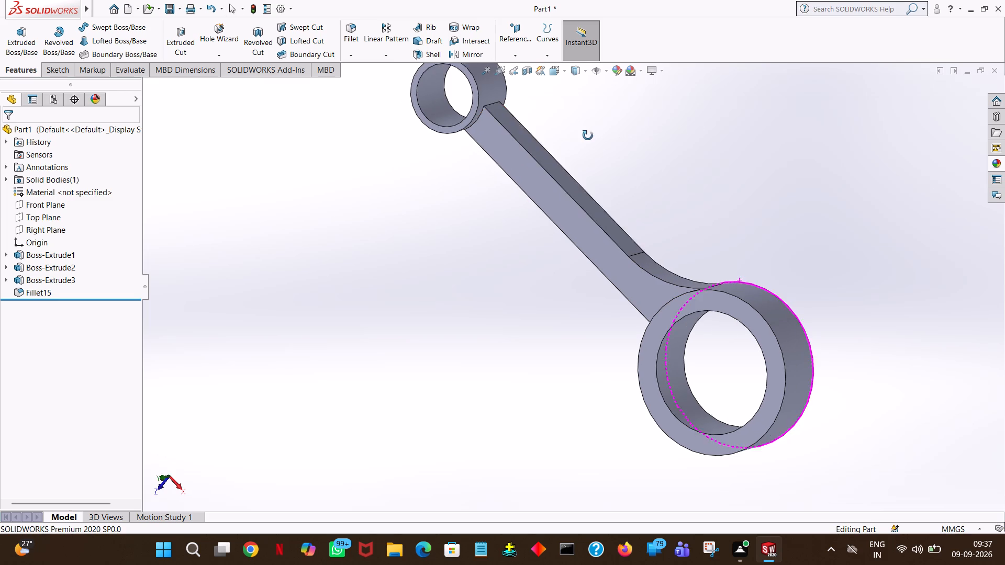
pyautogui.moveTo(588, 135); pyautogui.dragTo(206, 220, button='middle')
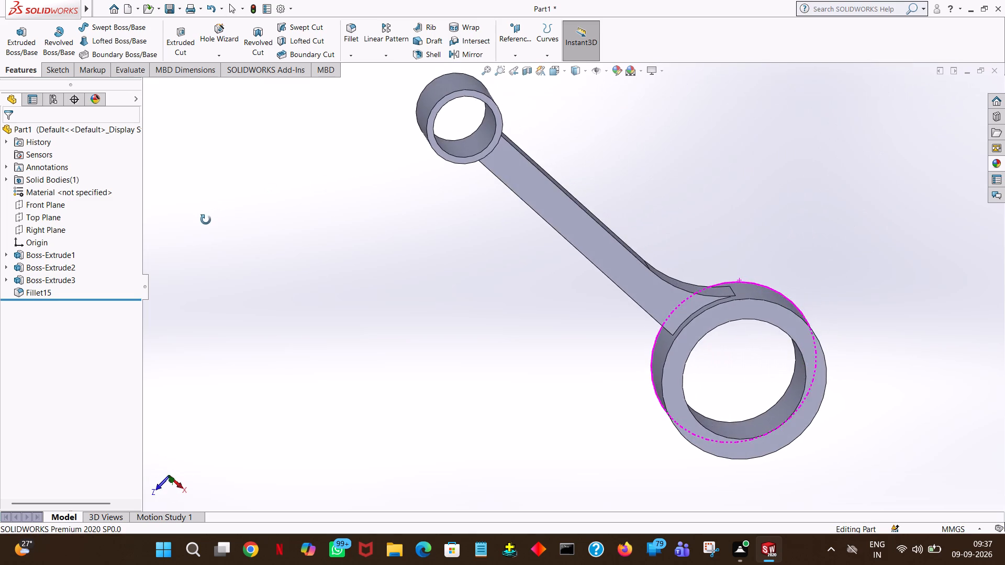
pyautogui.moveTo(206, 220); pyautogui.dragTo(163, 255, button='middle')
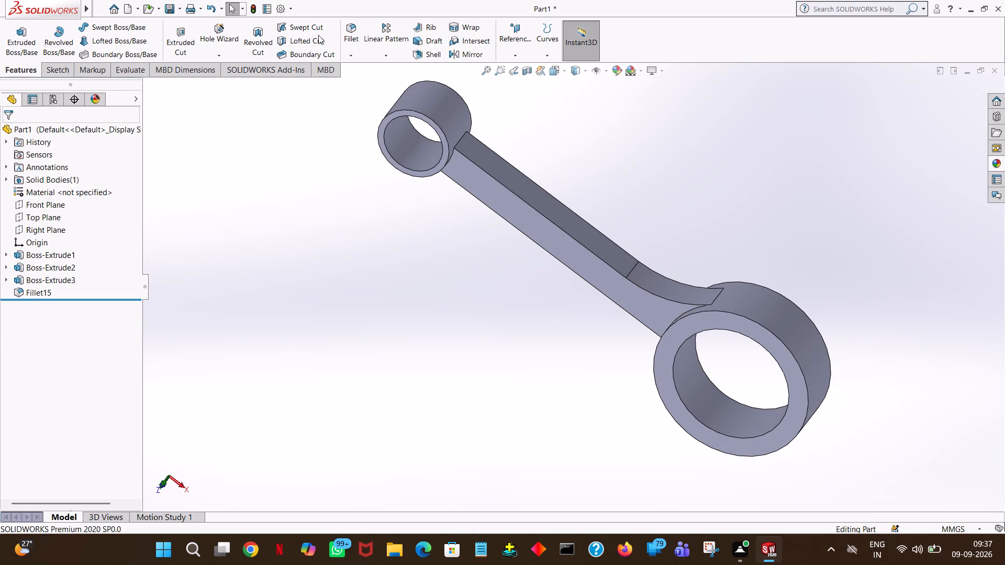
pyautogui.click(351, 32)
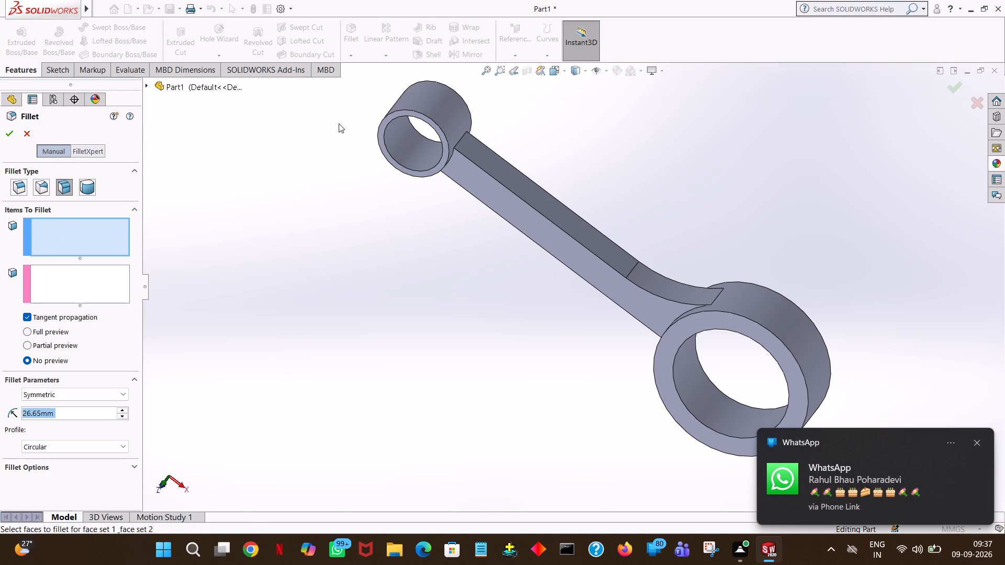
pyautogui.click(454, 121)
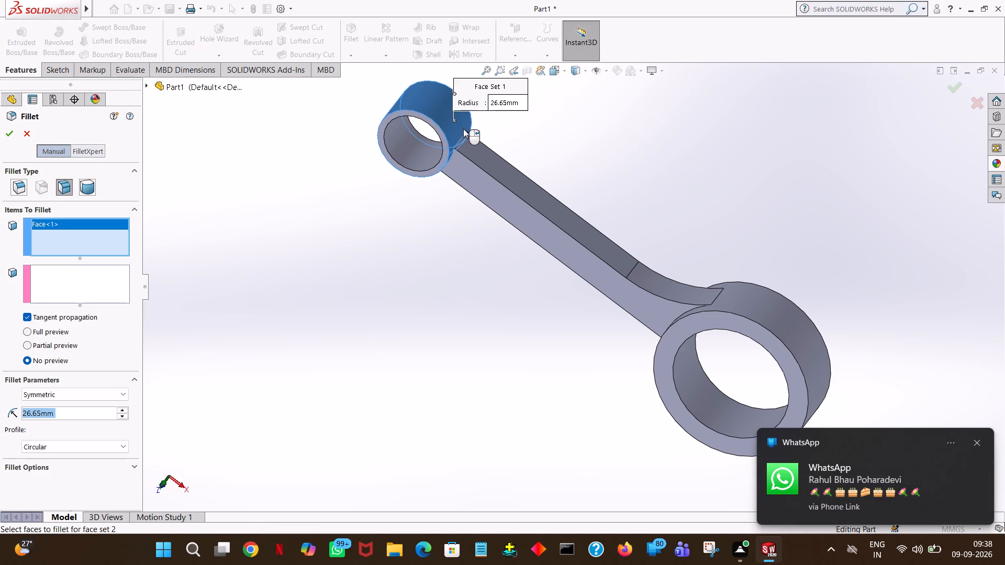
pyautogui.click(54, 294)
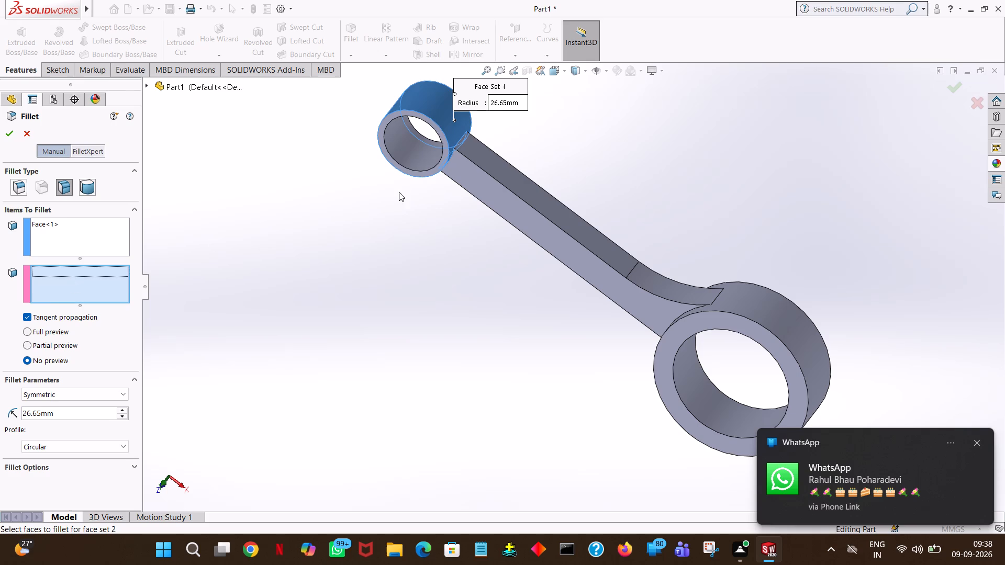
pyautogui.click(496, 173)
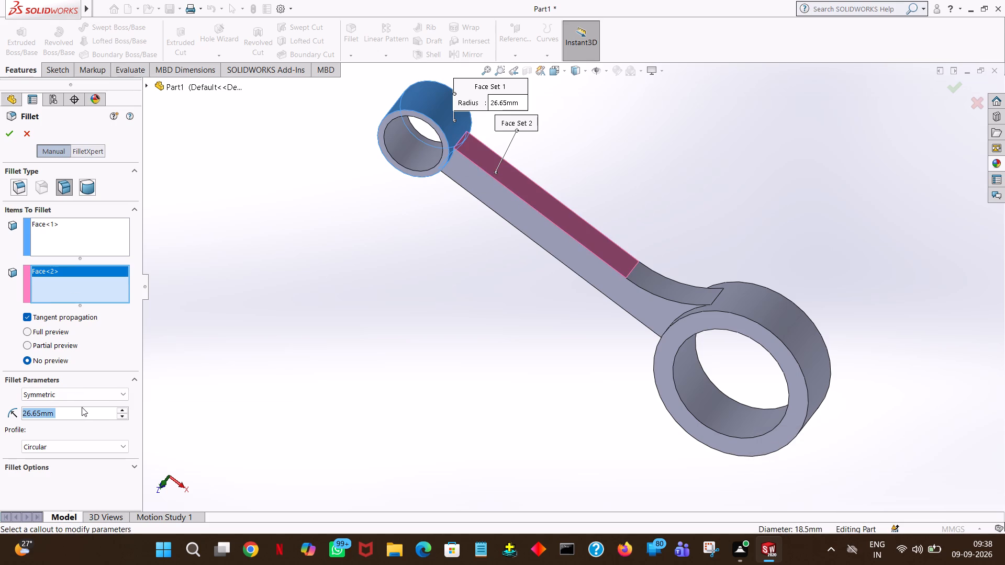
pyautogui.write('15')
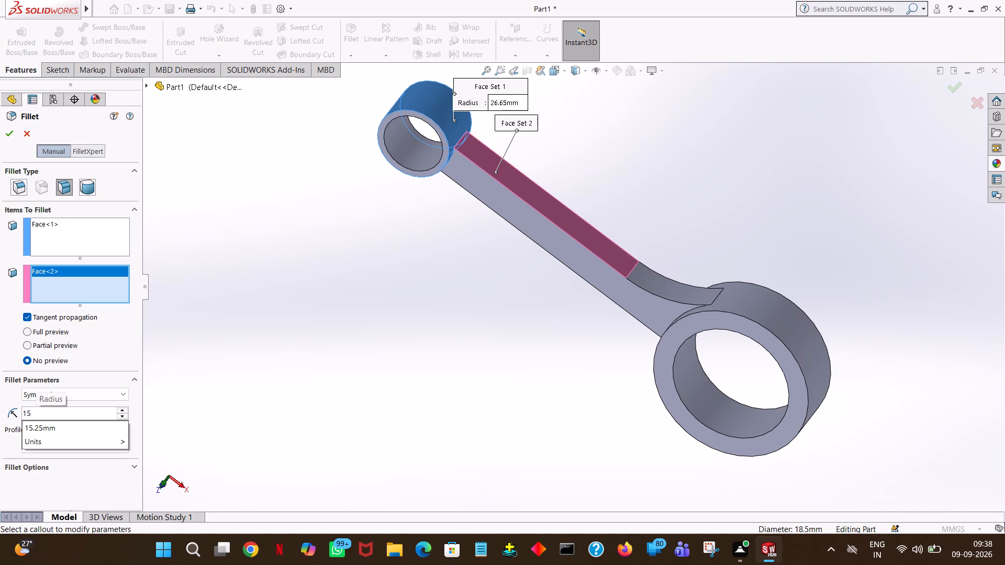
pyautogui.click(46, 426)
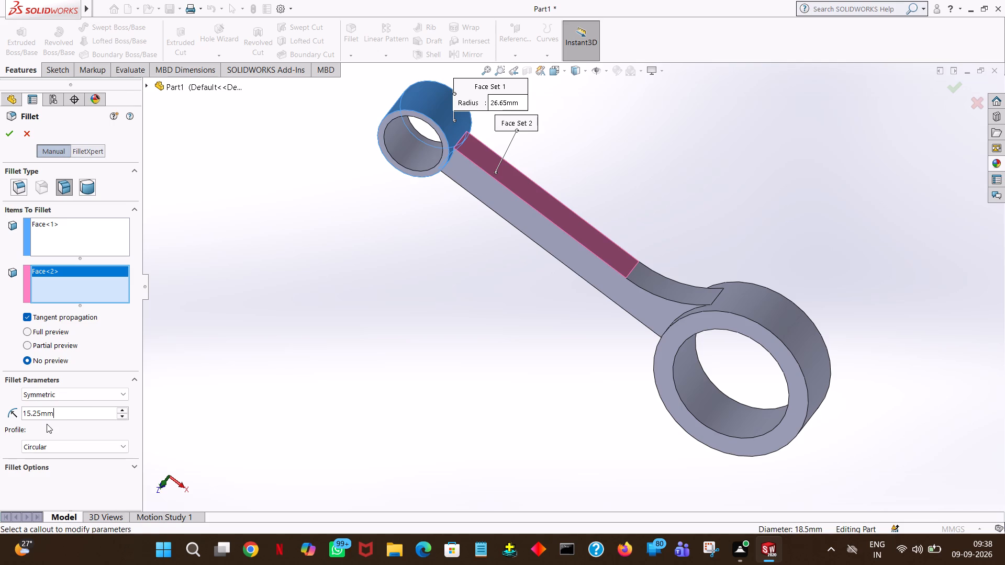
pyautogui.click(7, 136)
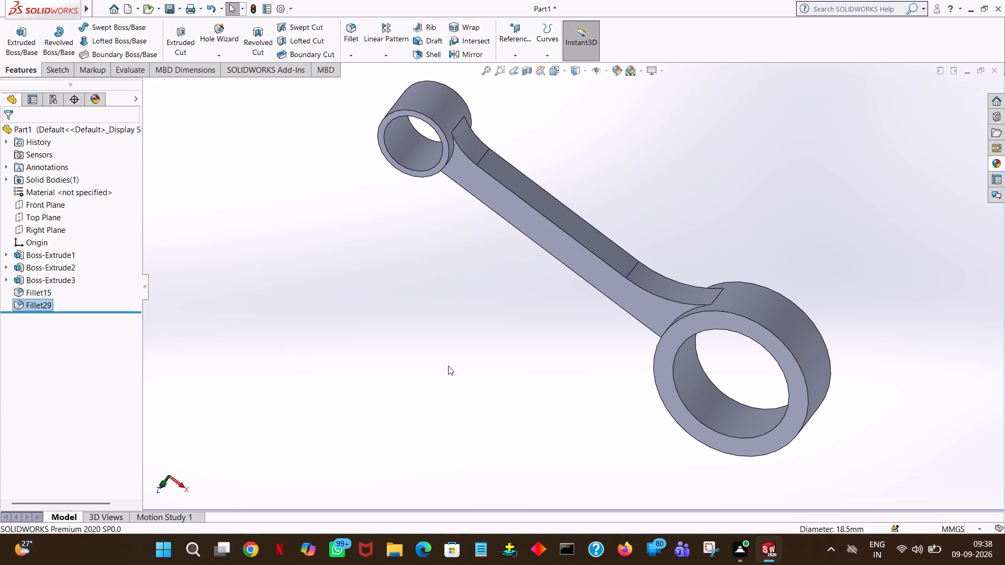
# Add a 15.25 mm face fillet between the small ring's outer face and the web's opposite, unfilleted narrow side face.
pyautogui.moveTo(536, 248); pyautogui.dragTo(606, 80, button='middle')
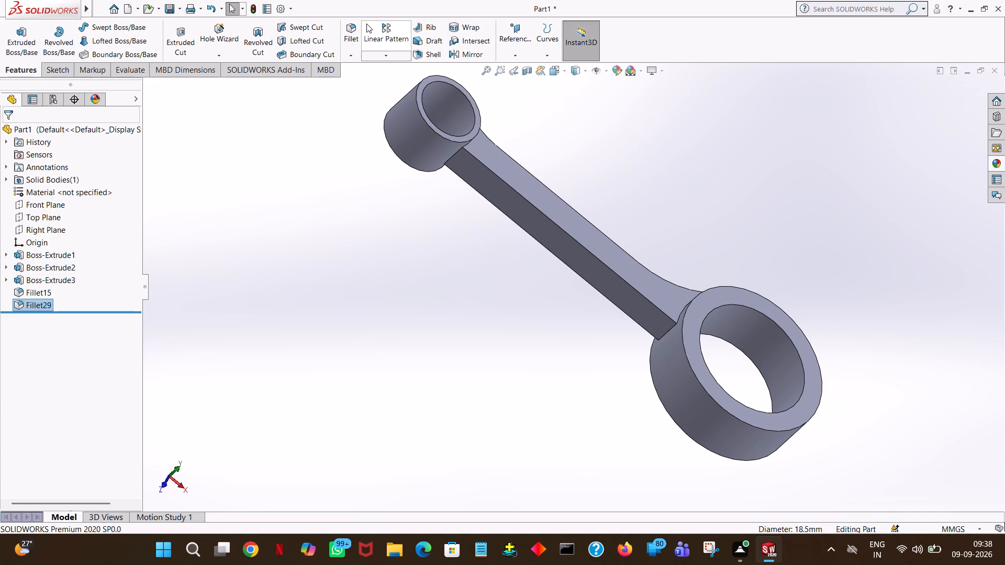
pyautogui.click(348, 29)
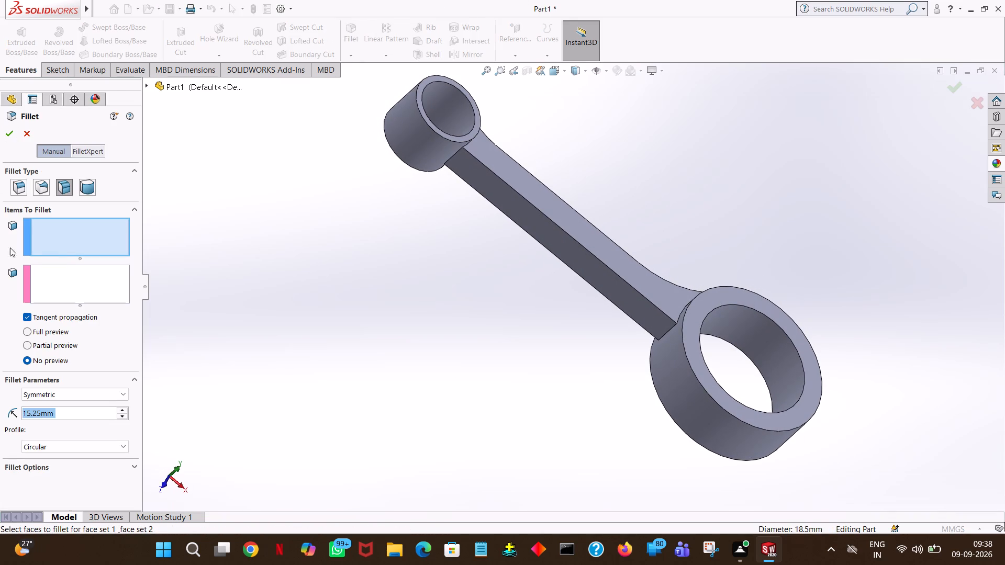
pyautogui.click(429, 150)
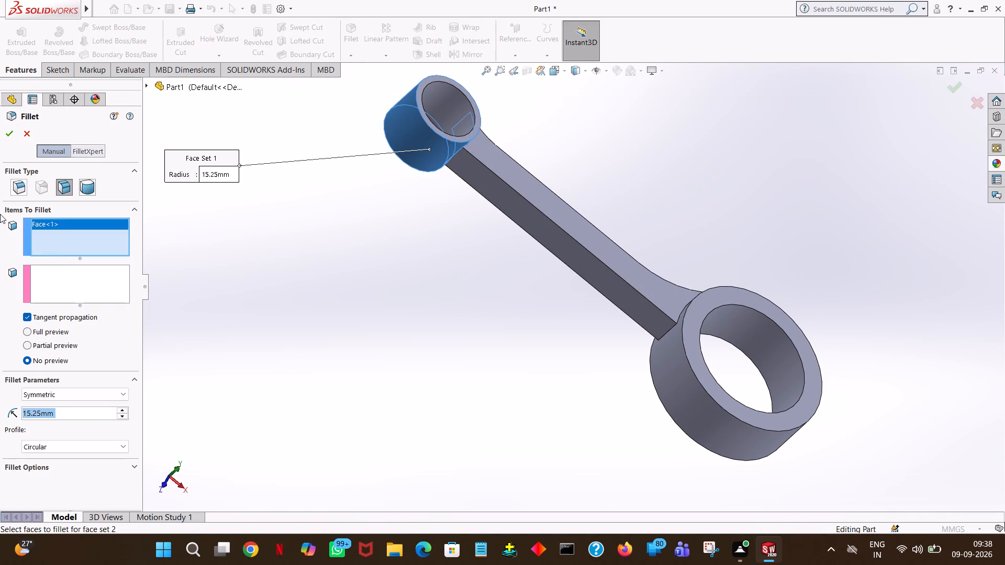
pyautogui.click(86, 277)
pyautogui.click(473, 171)
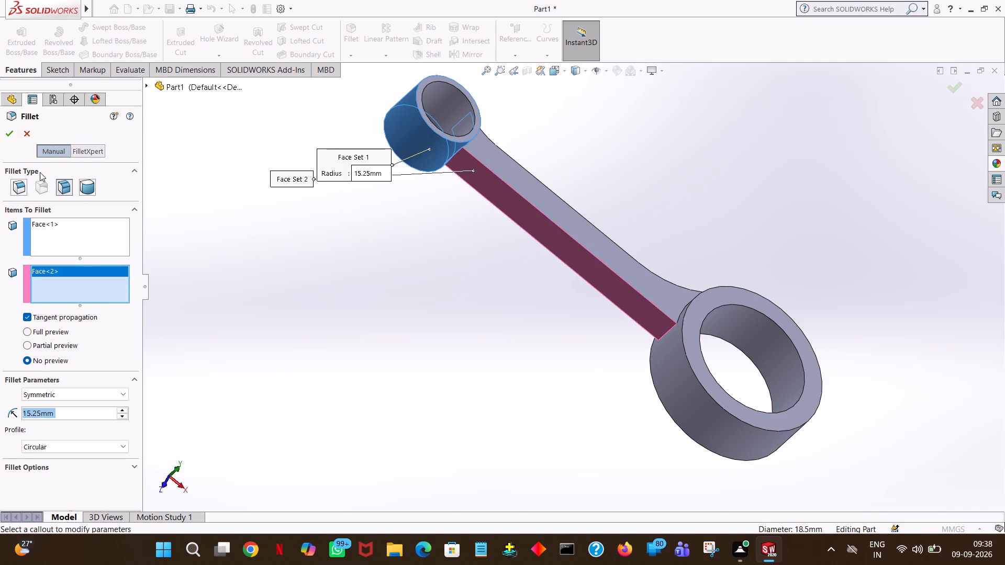
pyautogui.click(9, 132)
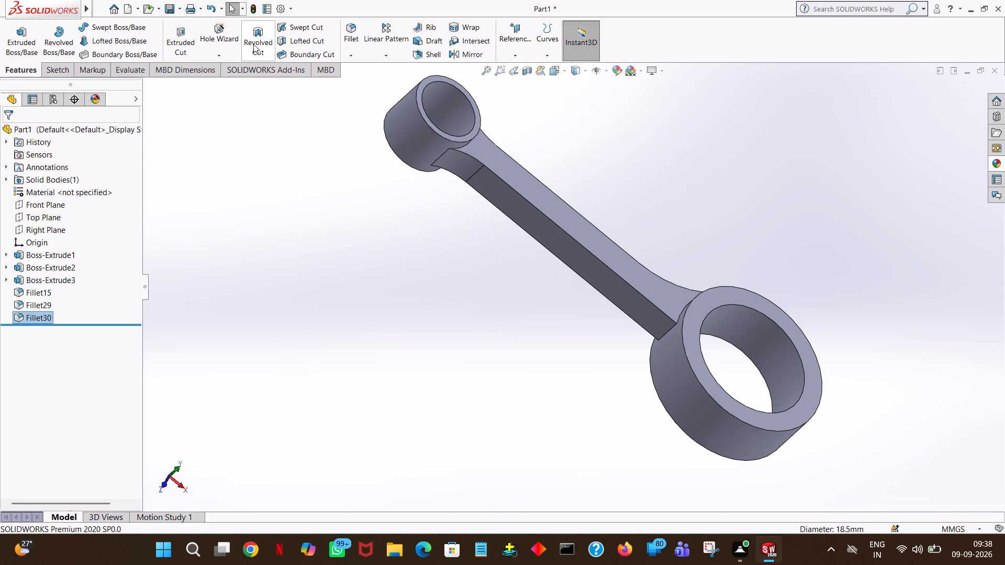
# Add a 26.65 mm face fillet between that same narrow side face of the web and the large ring's outer face.
pyautogui.click(354, 35)
pyautogui.click(619, 287)
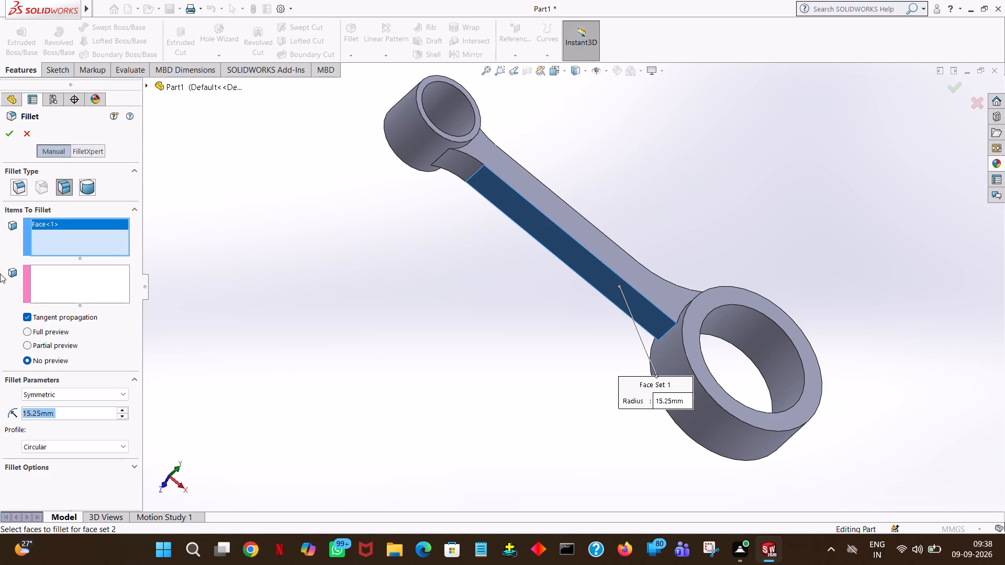
pyautogui.click(68, 295)
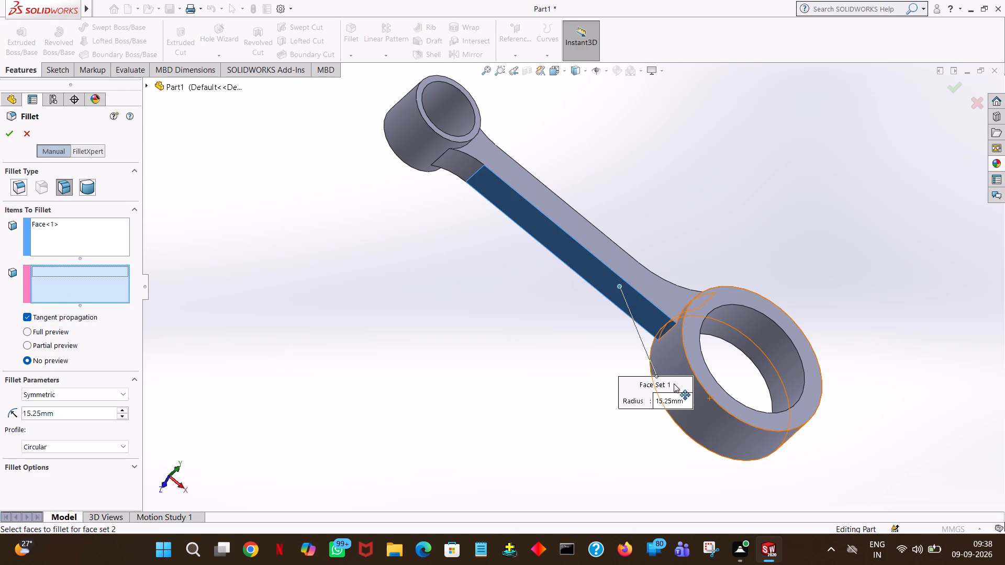
pyautogui.click(674, 373)
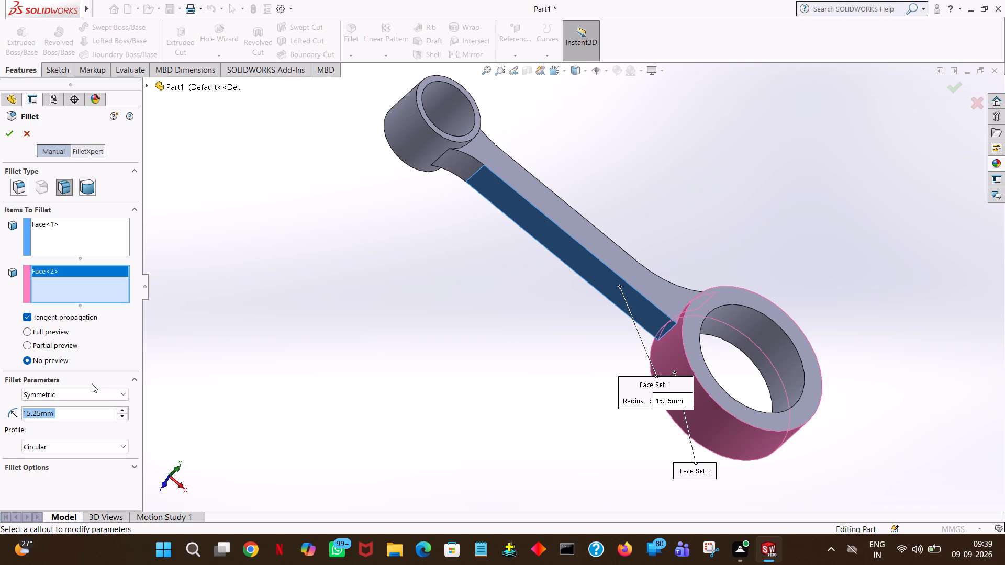
pyautogui.press('2')
pyautogui.press('6')
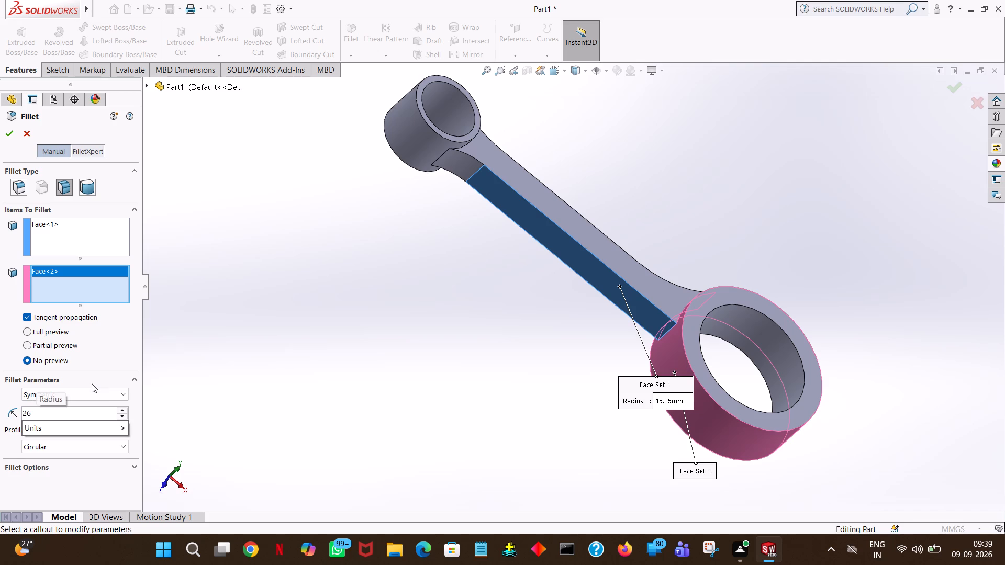
pyautogui.press('.')
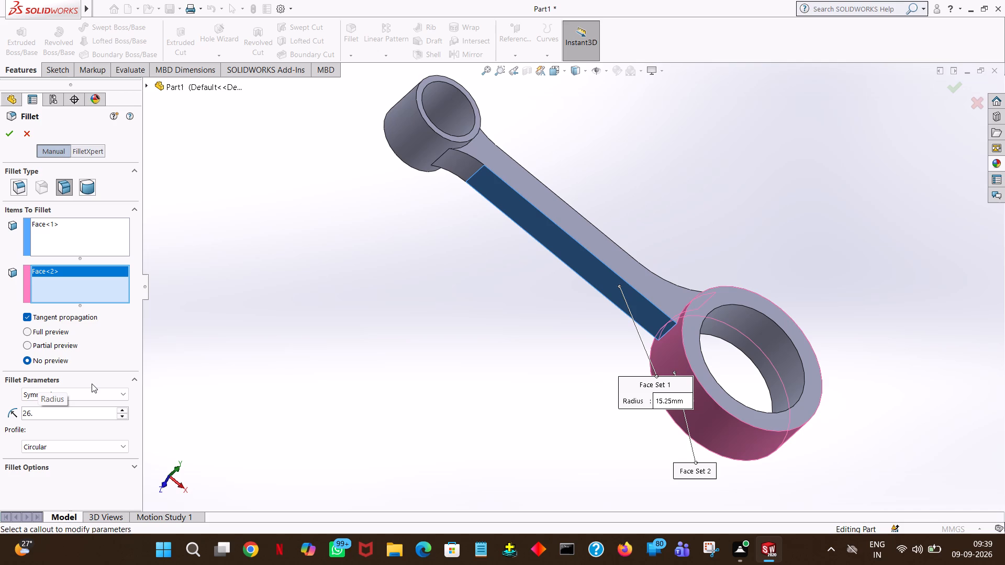
pyautogui.write('65')
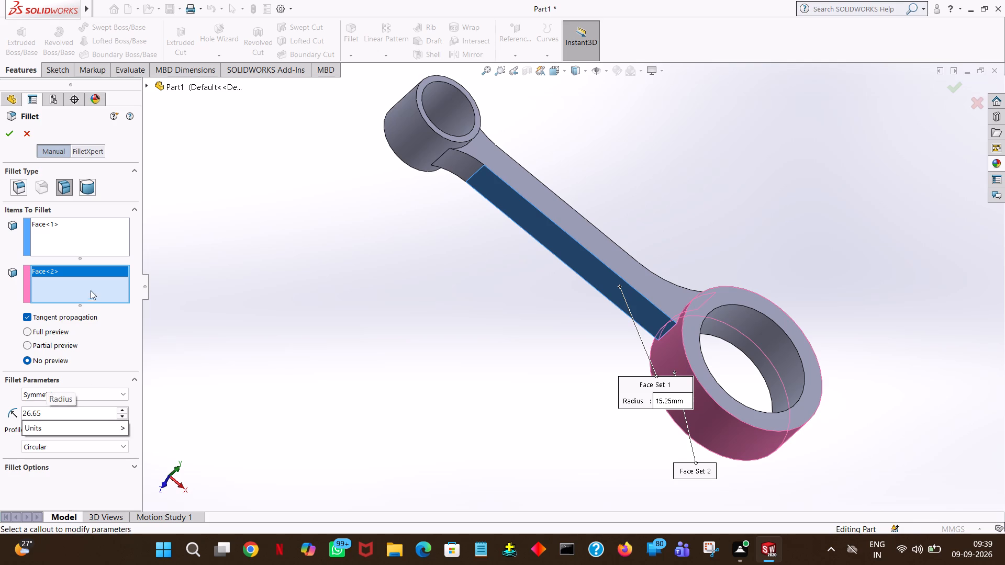
pyautogui.click(4, 134)
pyautogui.click(5, 133)
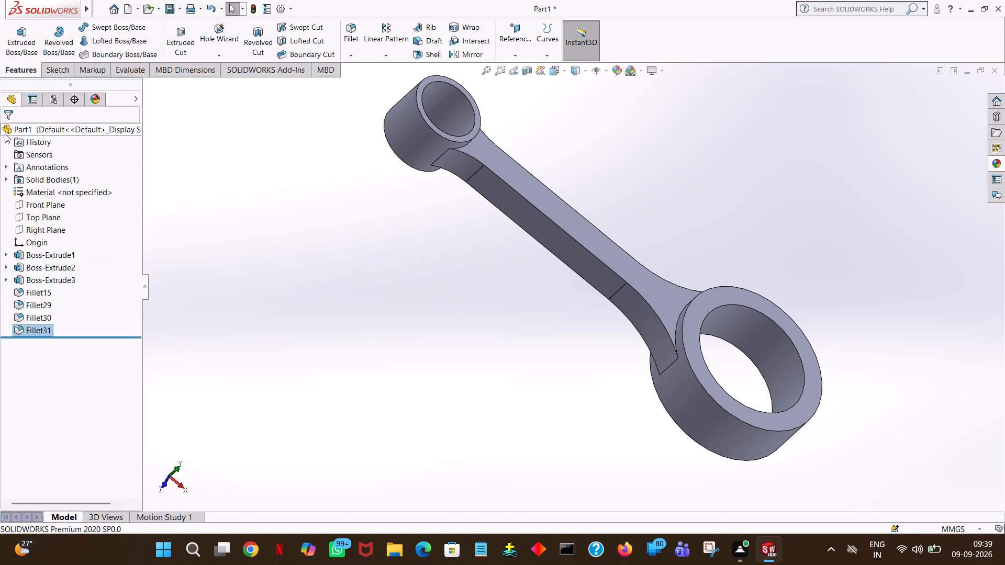
pyautogui.click(794, 235)
# Create a reference plane parallel to the Top Plane, offset 4 mm upward without flipping the offset direction.
pyautogui.moveTo(766, 263); pyautogui.dragTo(730, 293, button='middle')
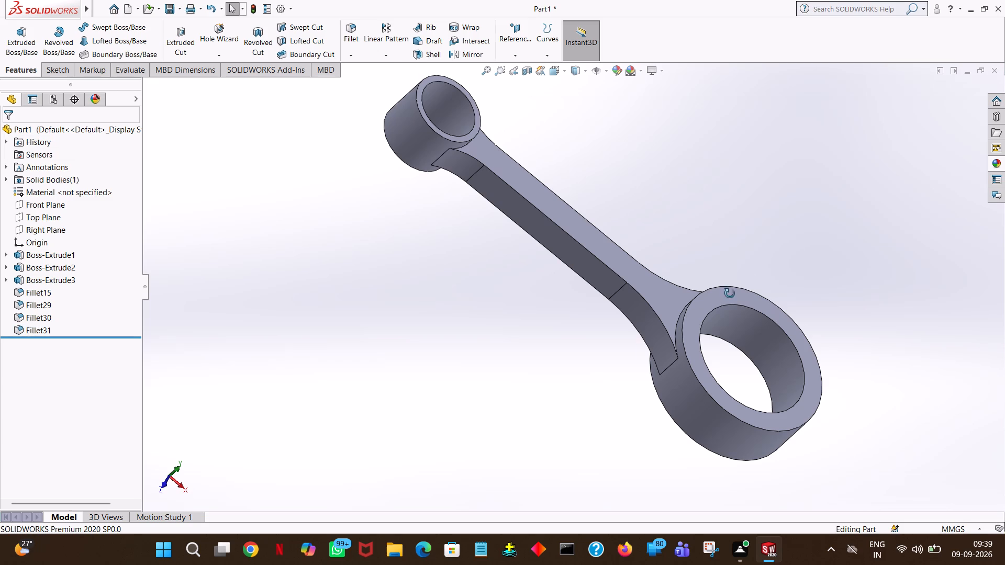
pyautogui.moveTo(730, 293); pyautogui.dragTo(680, 331, button='middle')
pyautogui.moveTo(681, 330); pyautogui.dragTo(764, 276, button='middle')
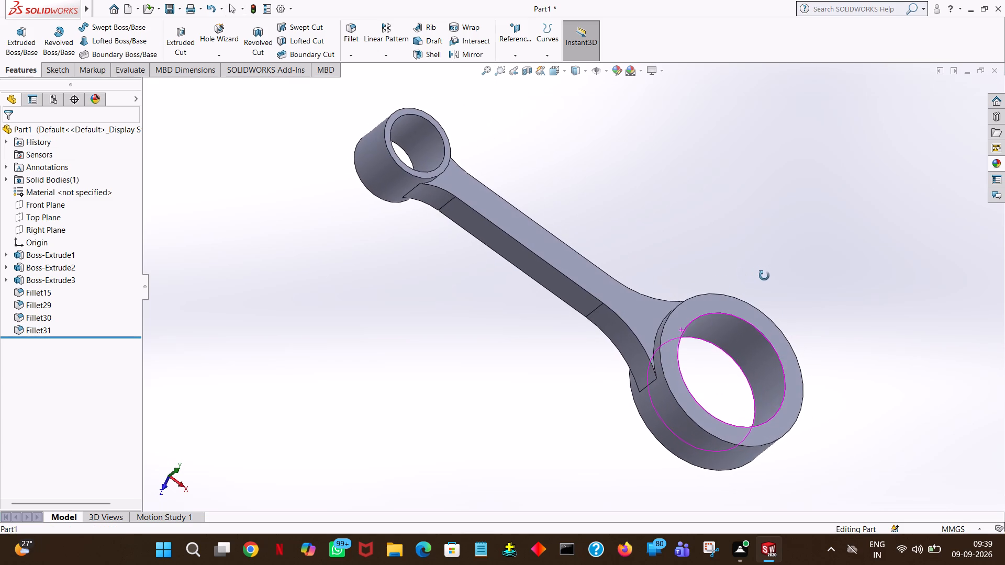
pyautogui.moveTo(764, 276); pyautogui.dragTo(764, 299, button='middle')
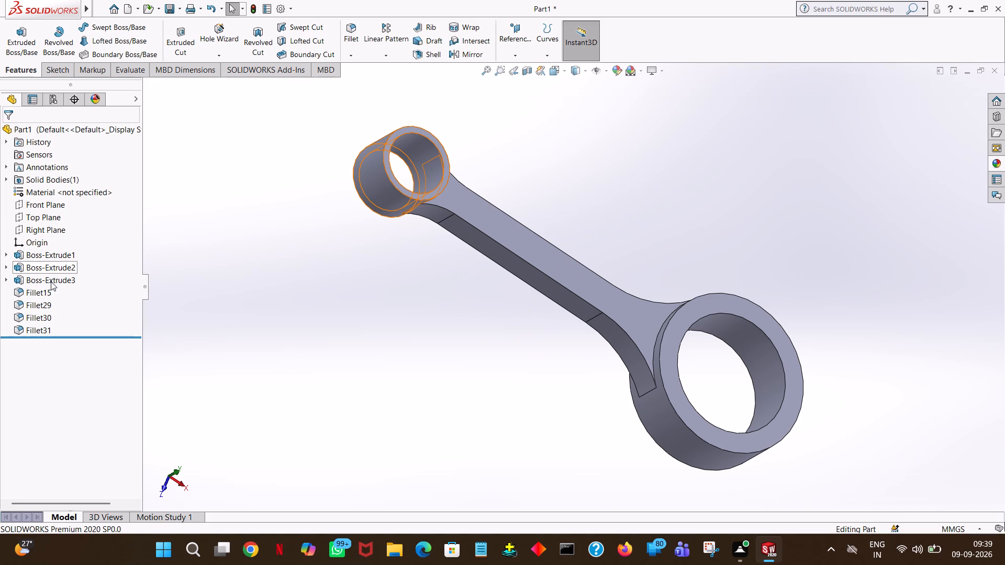
pyautogui.click(39, 218)
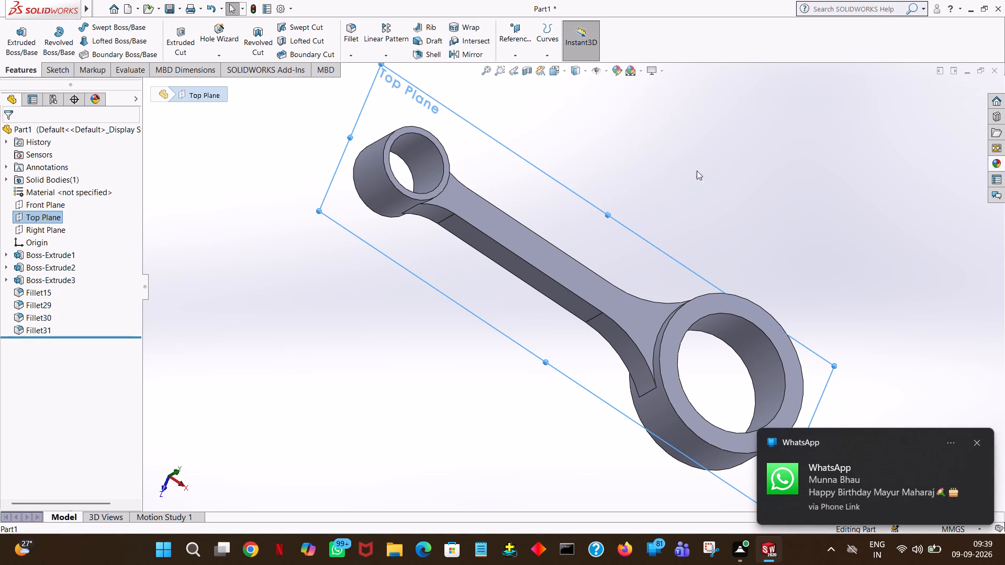
pyautogui.moveTo(698, 168); pyautogui.dragTo(698, 5, button='middle')
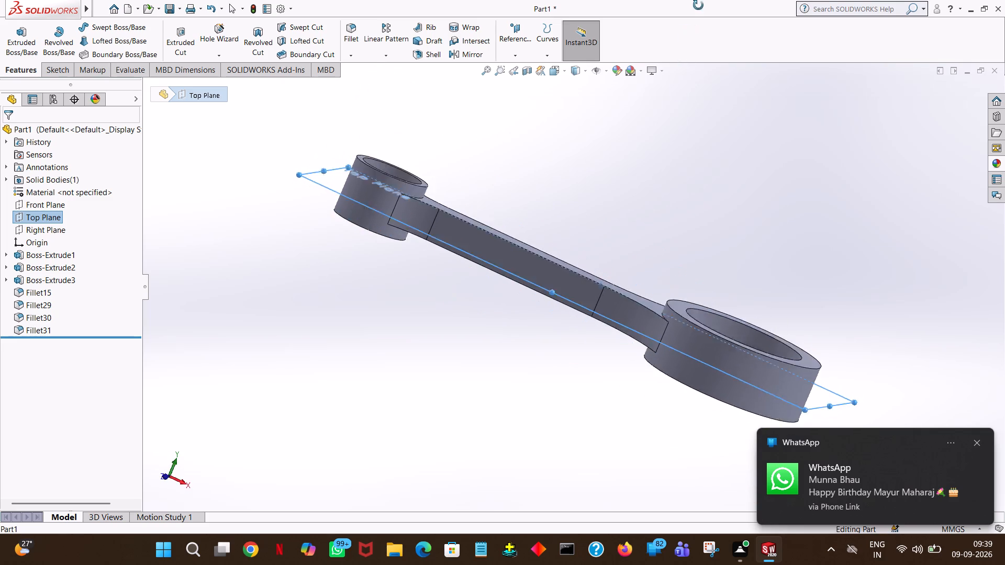
pyautogui.moveTo(698, 5); pyautogui.dragTo(728, 29, button='middle')
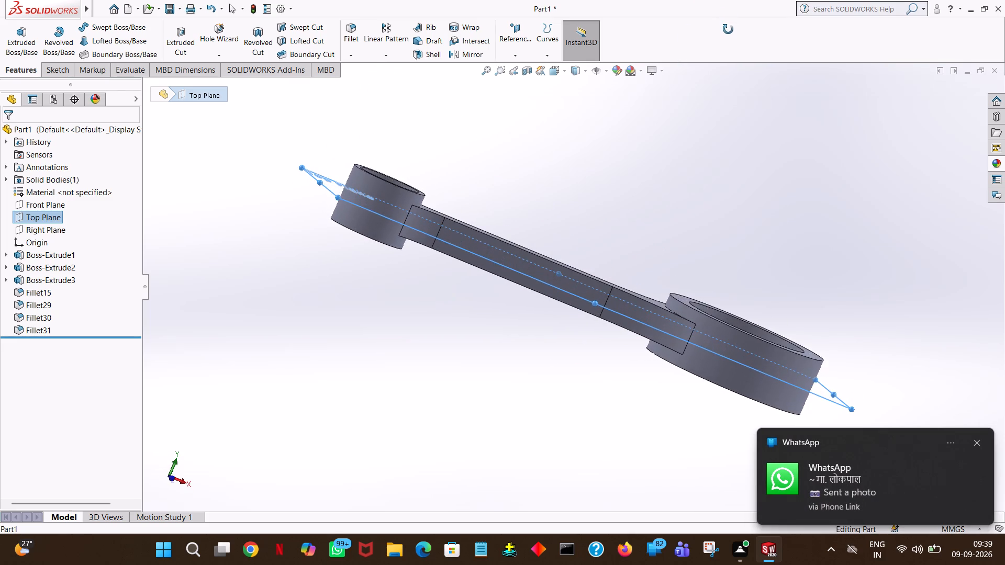
pyautogui.moveTo(728, 29); pyautogui.dragTo(729, 45, button='middle')
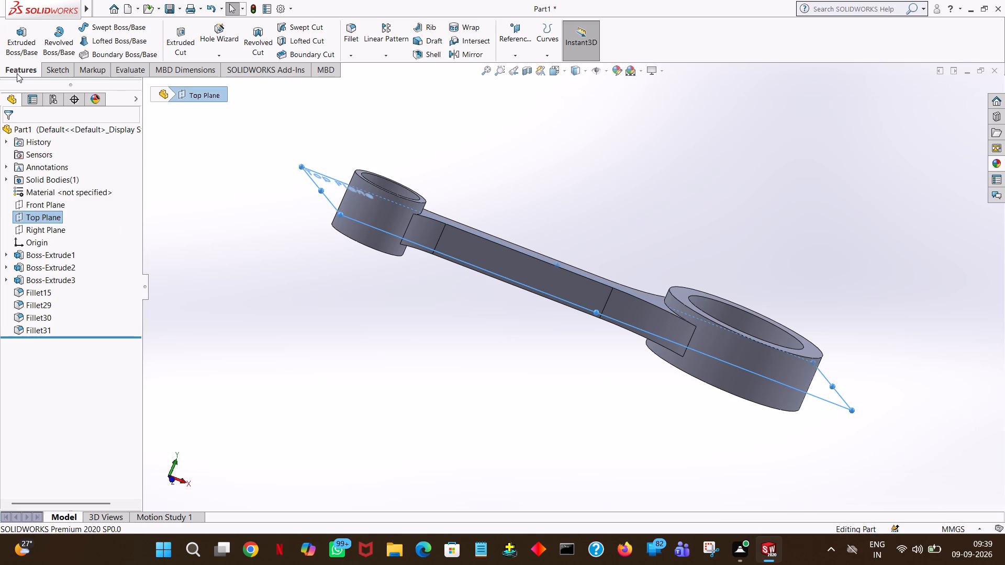
pyautogui.click(516, 53)
pyautogui.click(516, 65)
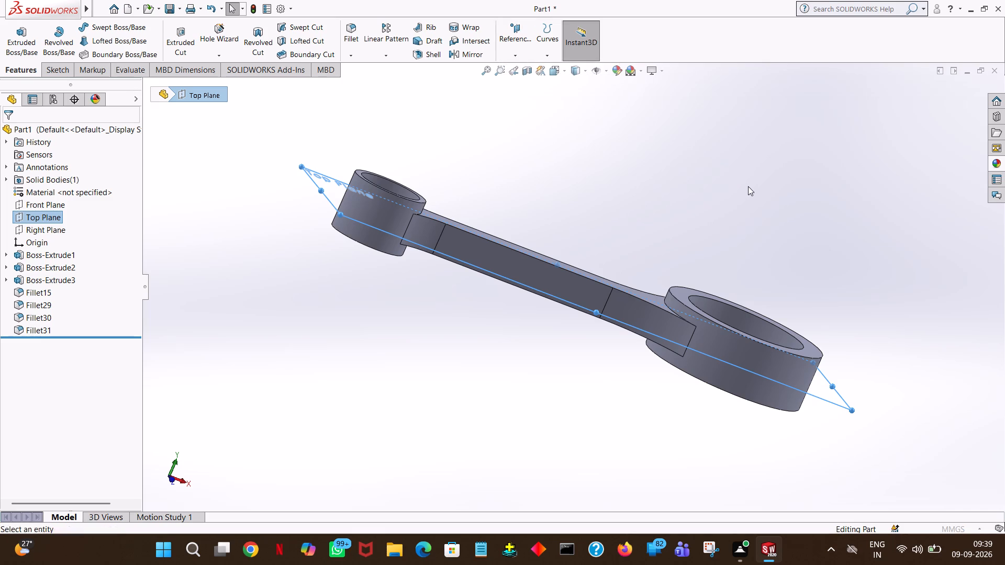
pyautogui.moveTo(731, 184); pyautogui.dragTo(739, 119, button='middle')
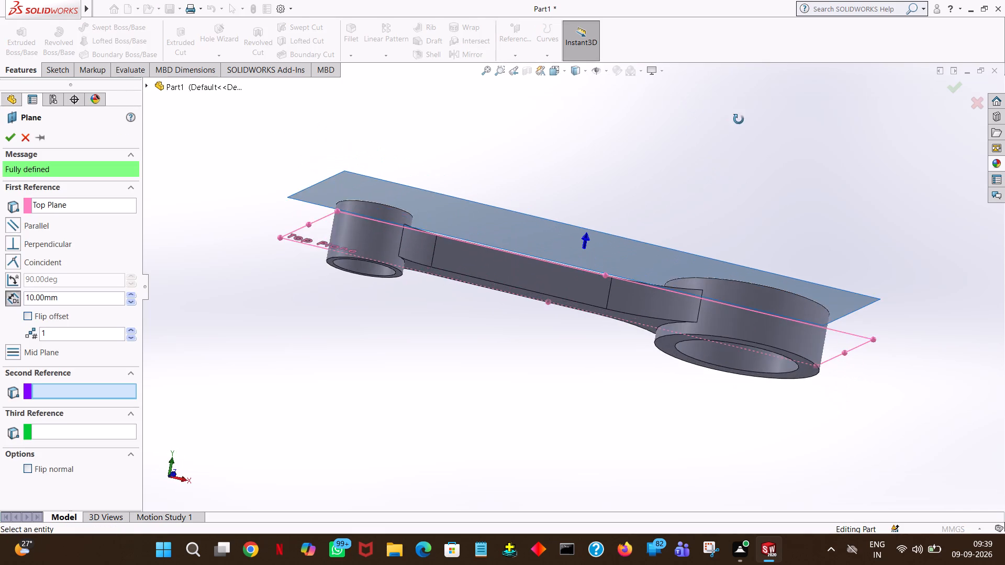
pyautogui.moveTo(739, 119); pyautogui.dragTo(734, 157, button='middle')
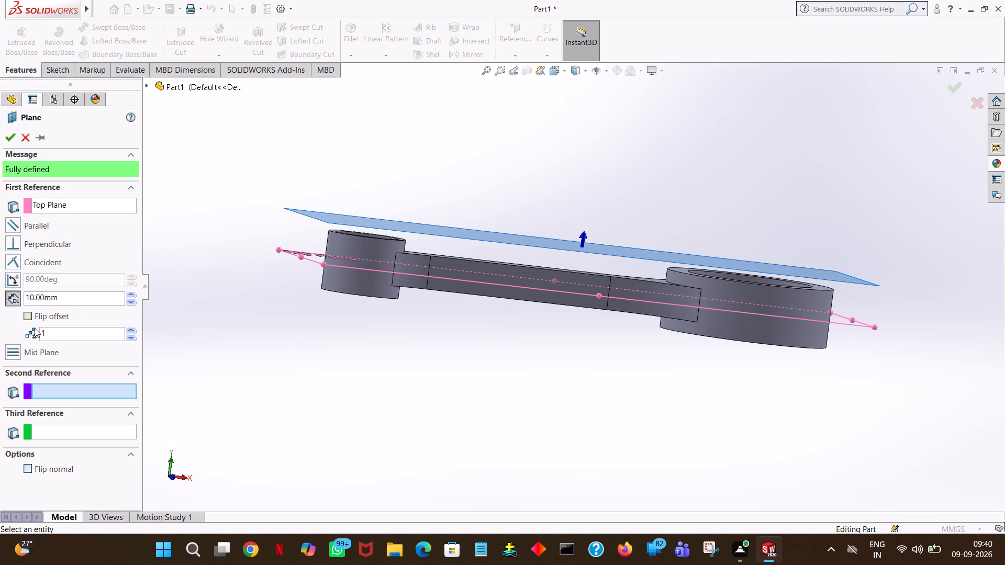
pyautogui.click(26, 313)
pyautogui.click(26, 313)
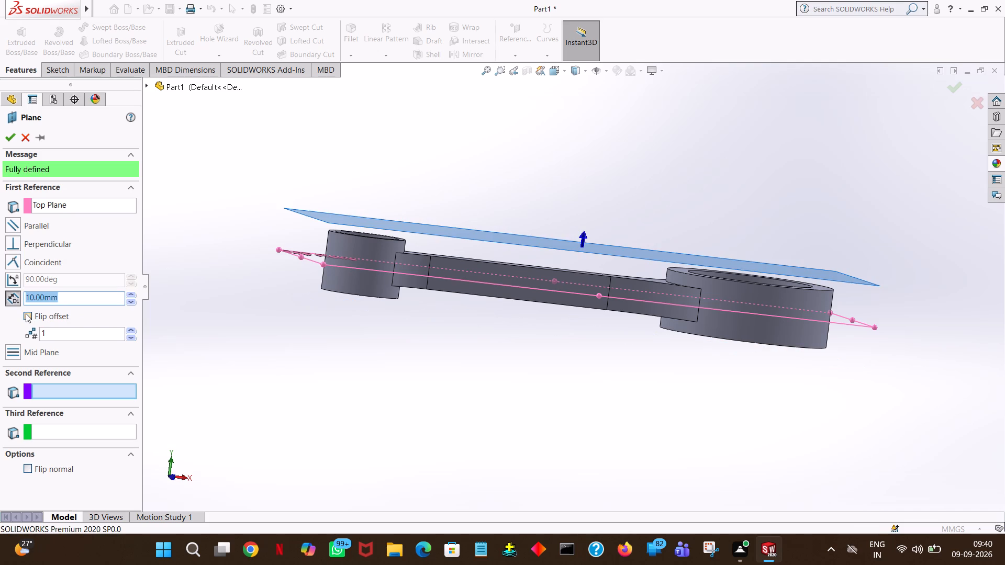
pyautogui.click(26, 313)
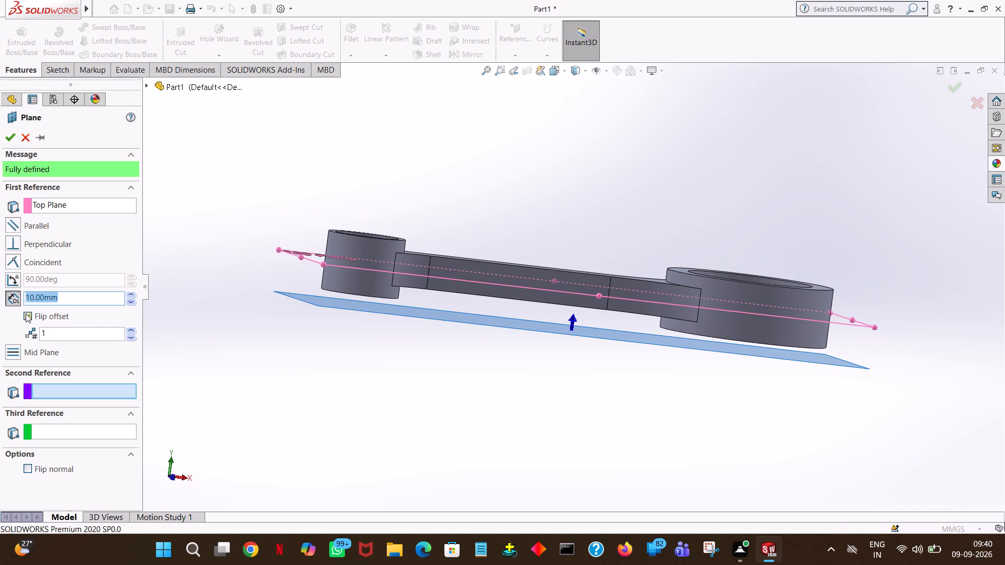
pyautogui.click(26, 313)
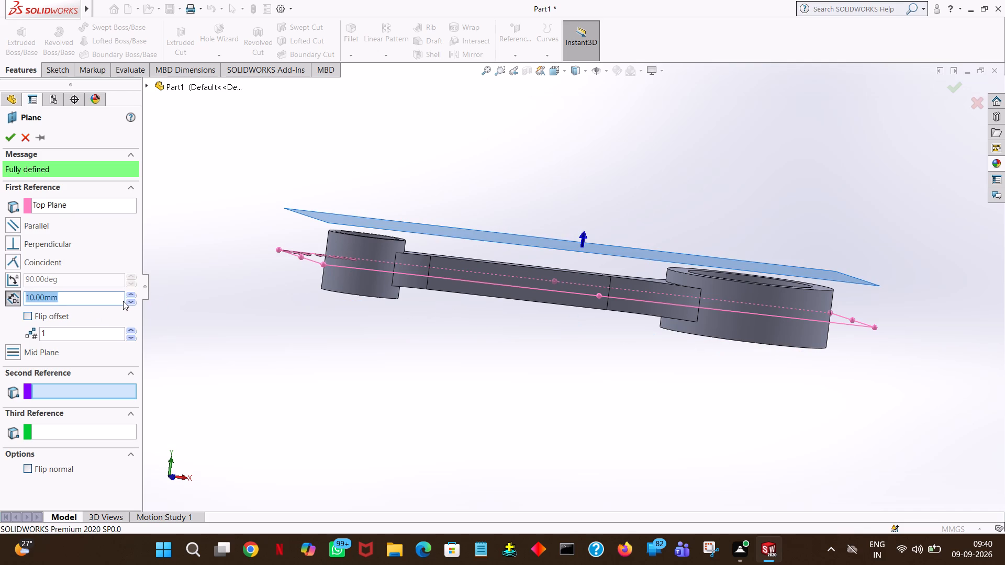
pyautogui.press('4')
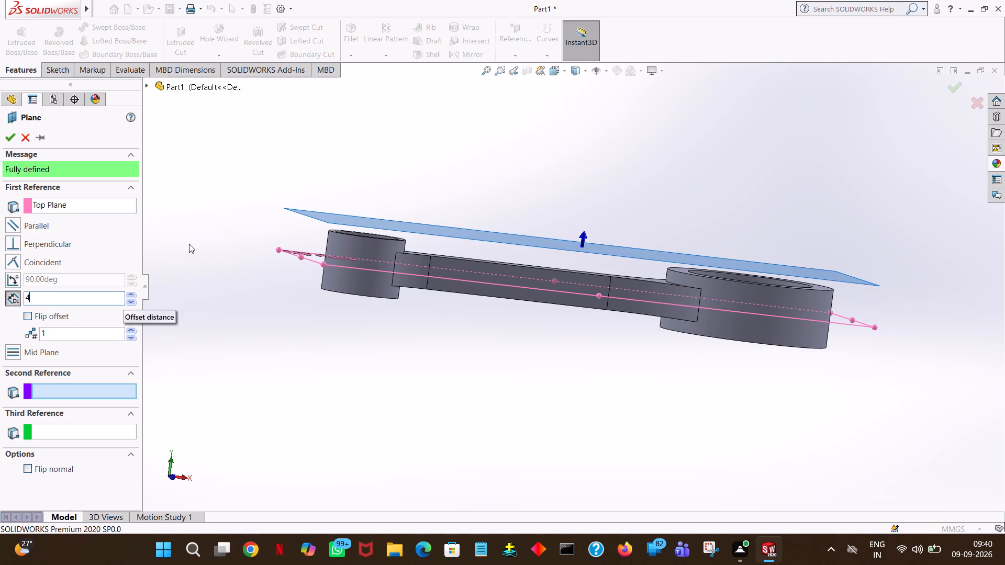
pyautogui.click(213, 224)
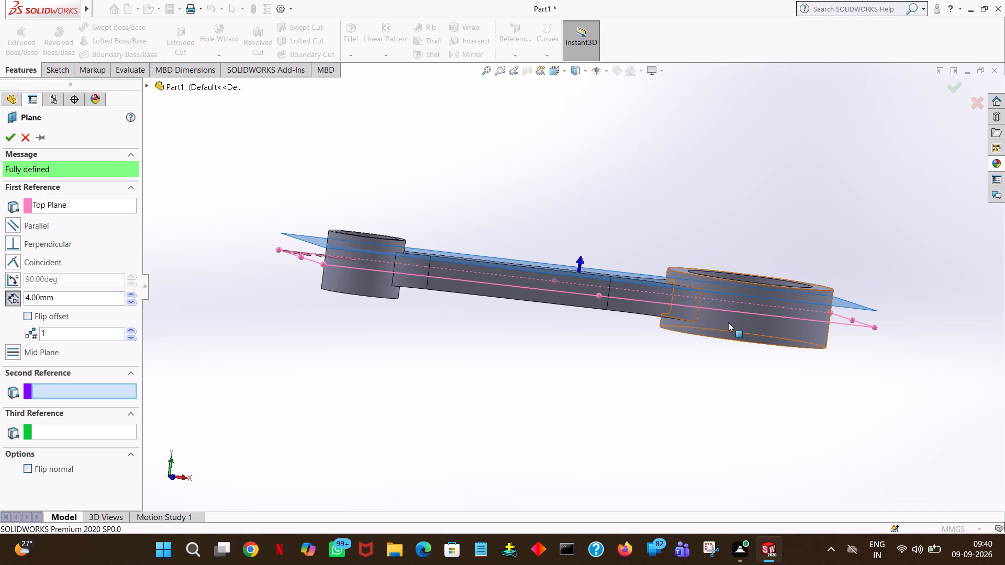
pyautogui.moveTo(673, 359); pyautogui.dragTo(673, 344, button='middle')
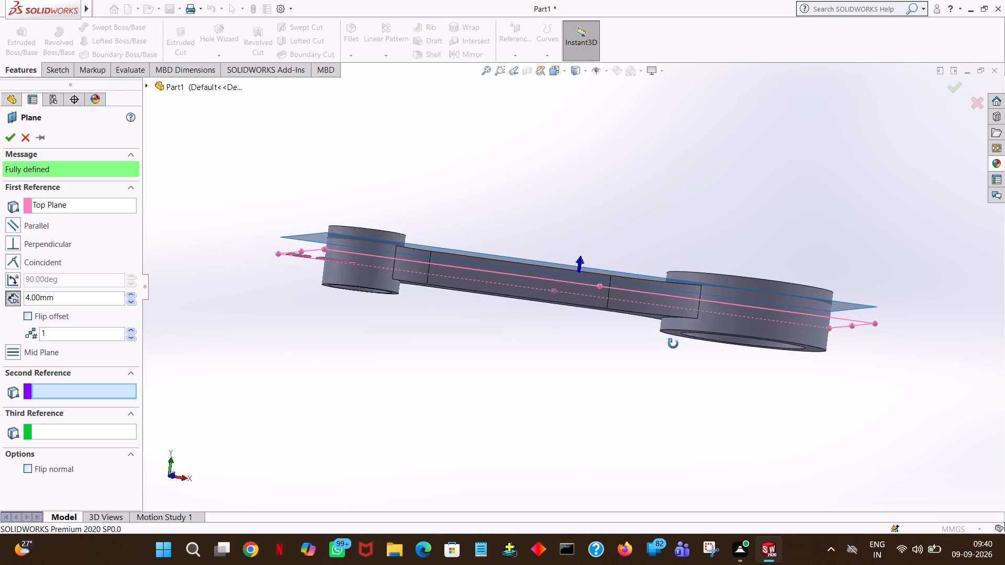
pyautogui.moveTo(673, 344); pyautogui.dragTo(583, 560, button='middle')
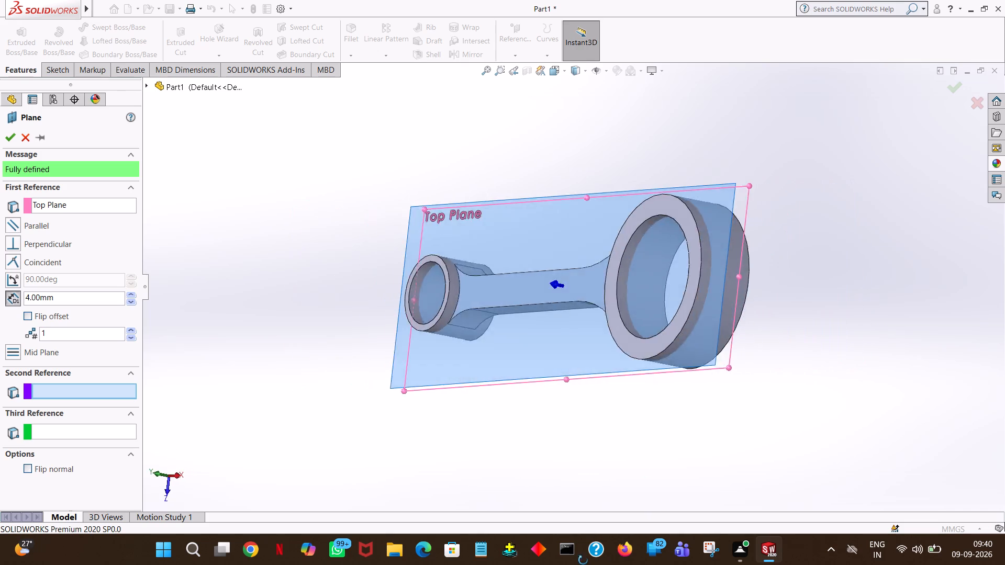
pyautogui.moveTo(583, 560); pyautogui.dragTo(640, 285, button='middle')
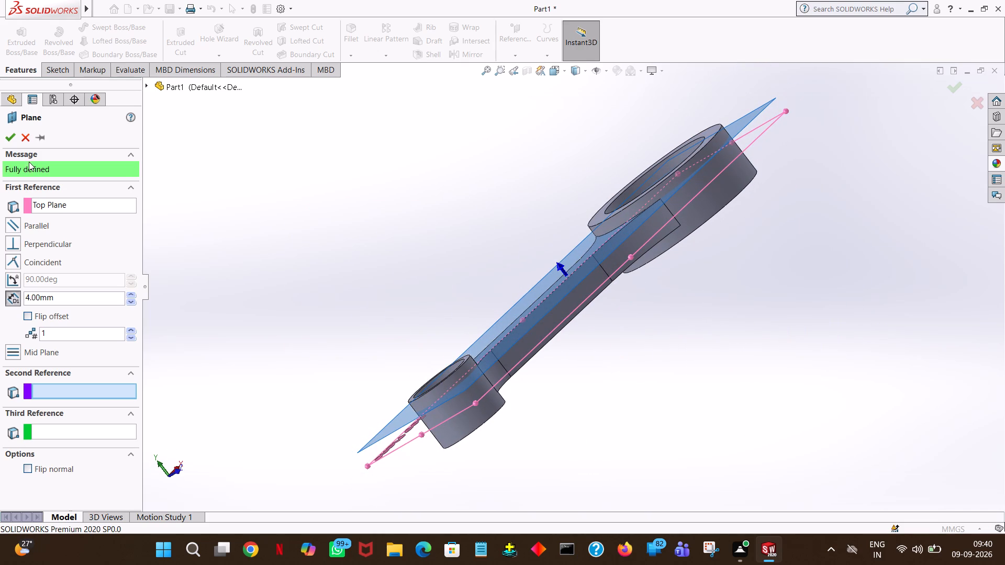
pyautogui.click(17, 141)
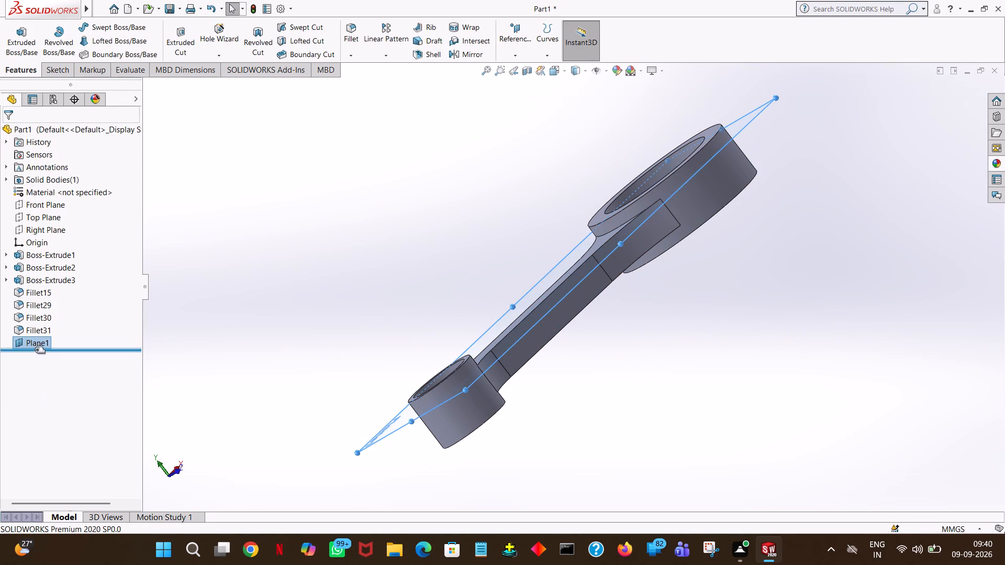
# Start a sketch on the new offset plane and orient the view normal to it.
pyautogui.click(36, 338)
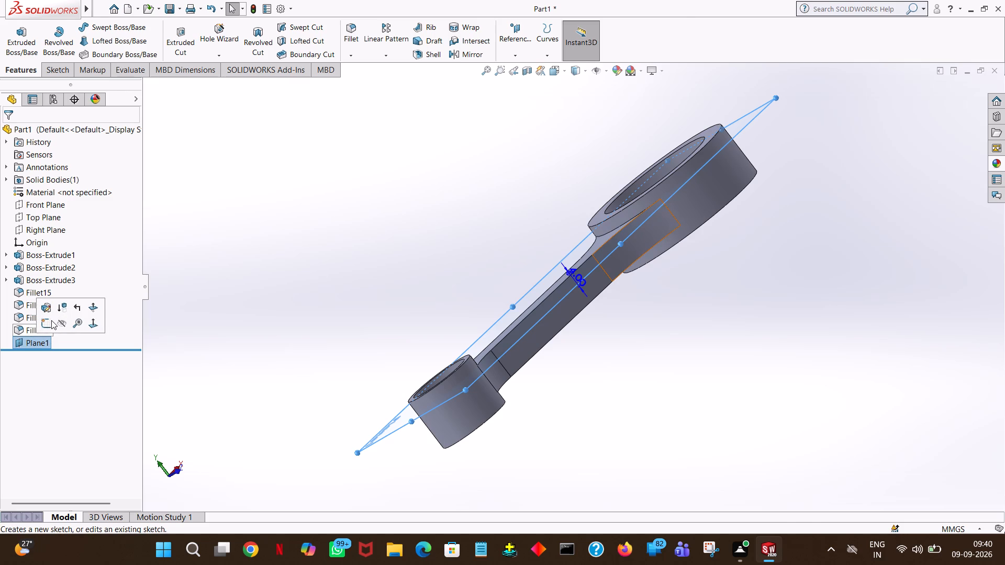
pyautogui.click(51, 320)
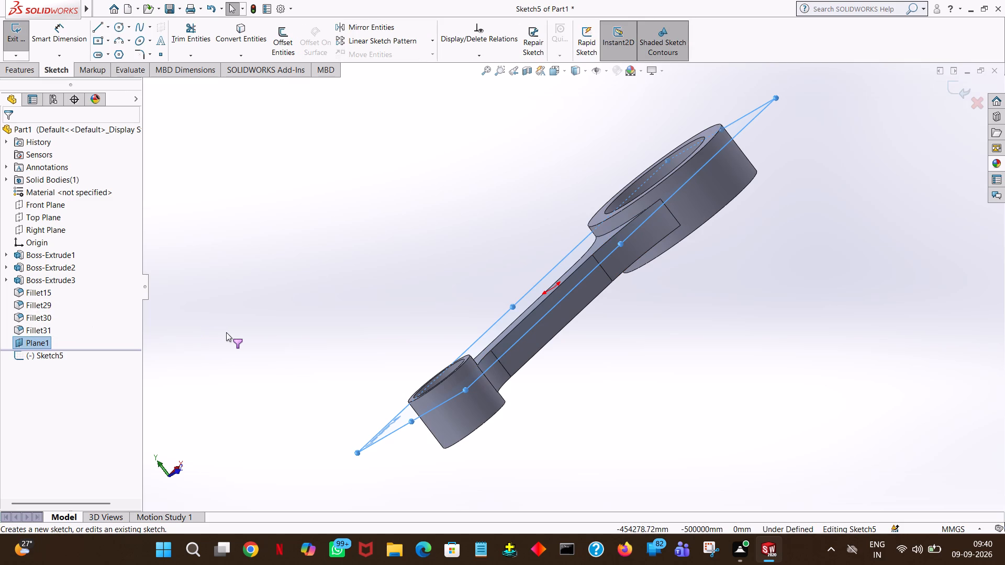
pyautogui.press('space')
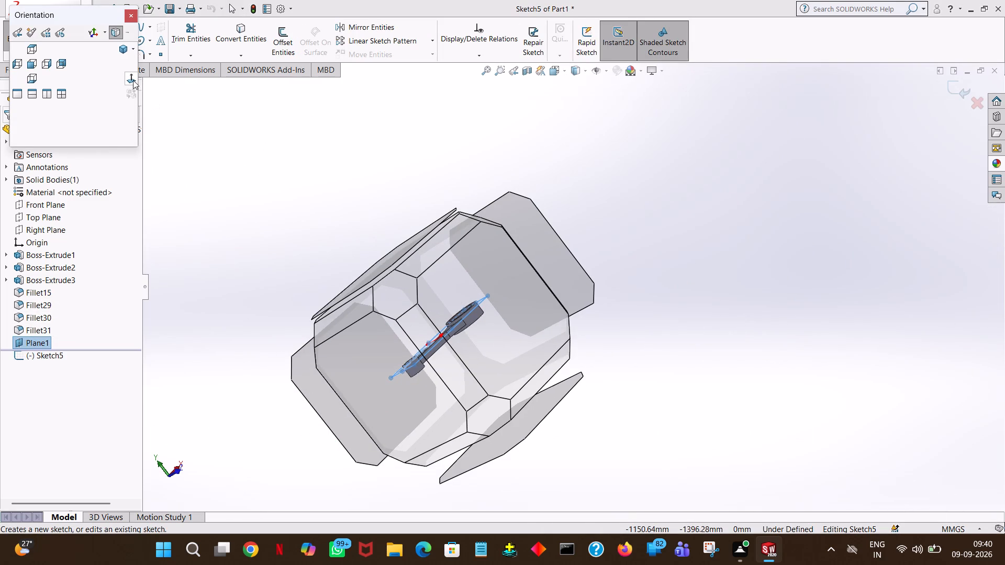
pyautogui.click(133, 80)
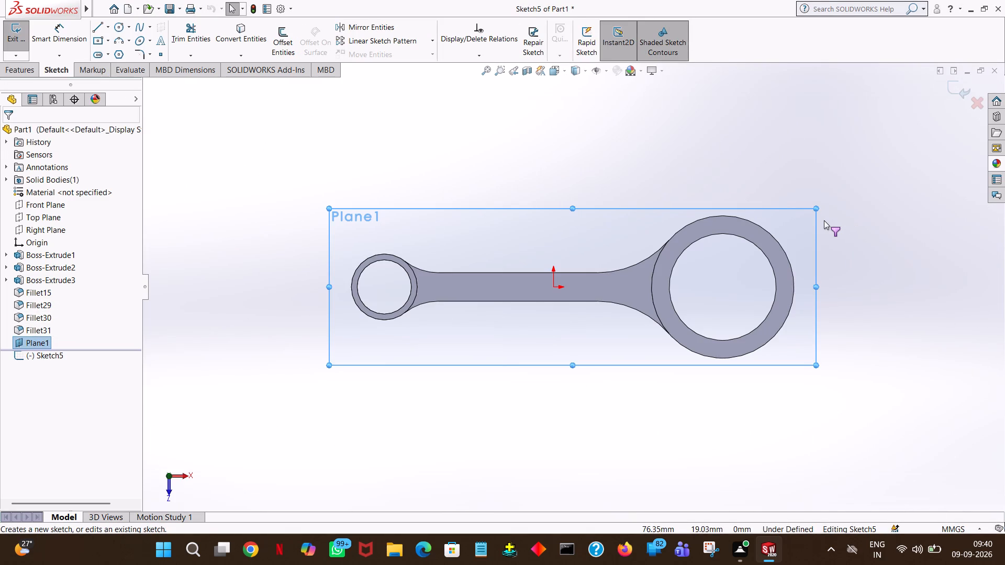
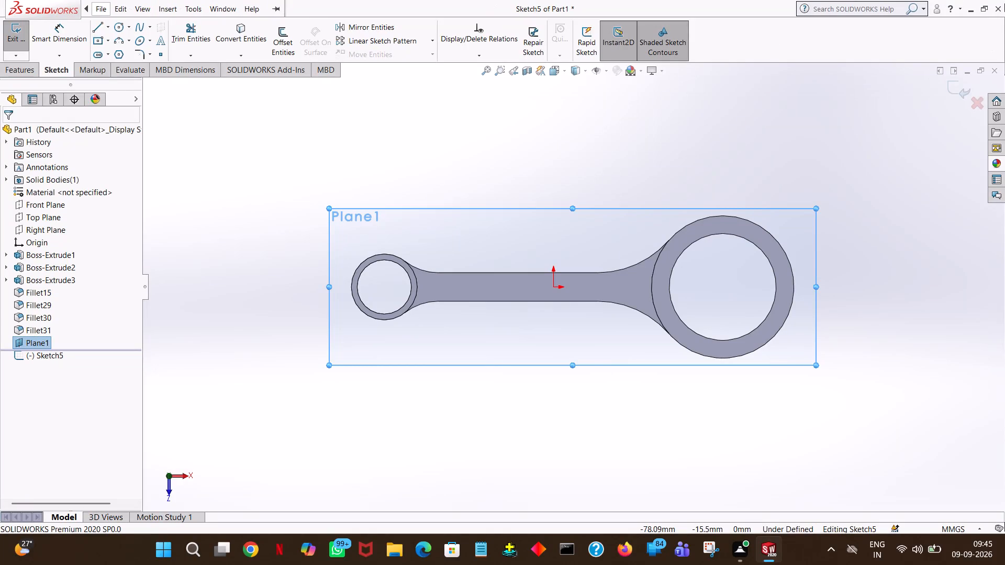
# Sketch a horizontal centerpoint straight slot along the web, centred on the origin, about 35.1 mm between arc centres and 5.1 mm wide.
pyautogui.click(612, 107)
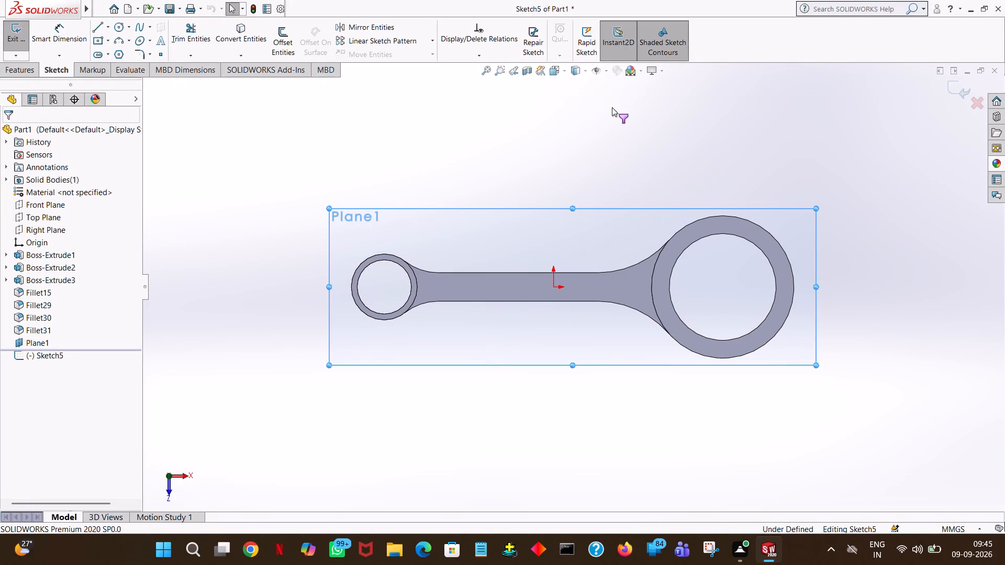
pyautogui.click(97, 31)
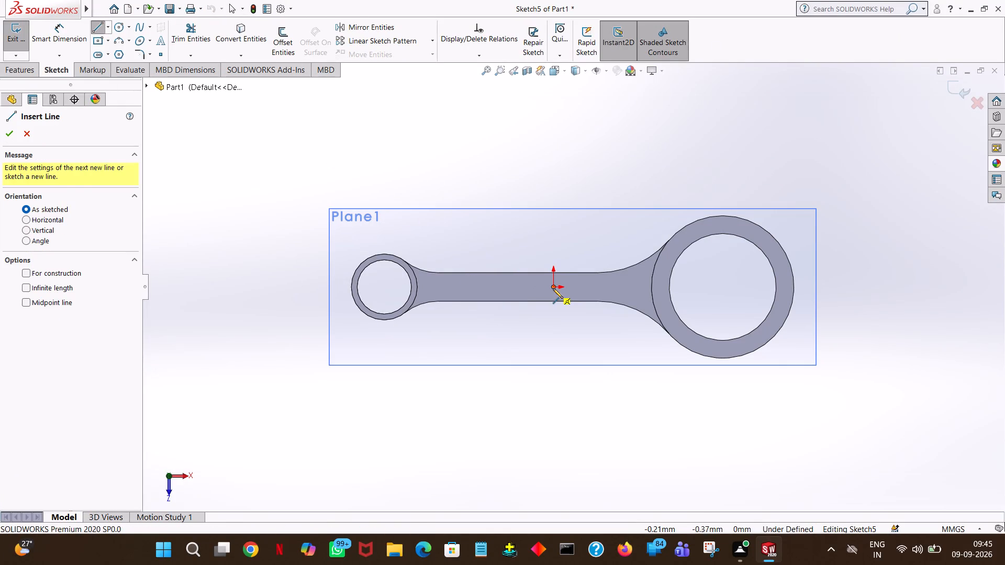
pyautogui.click(105, 51)
pyautogui.click(114, 82)
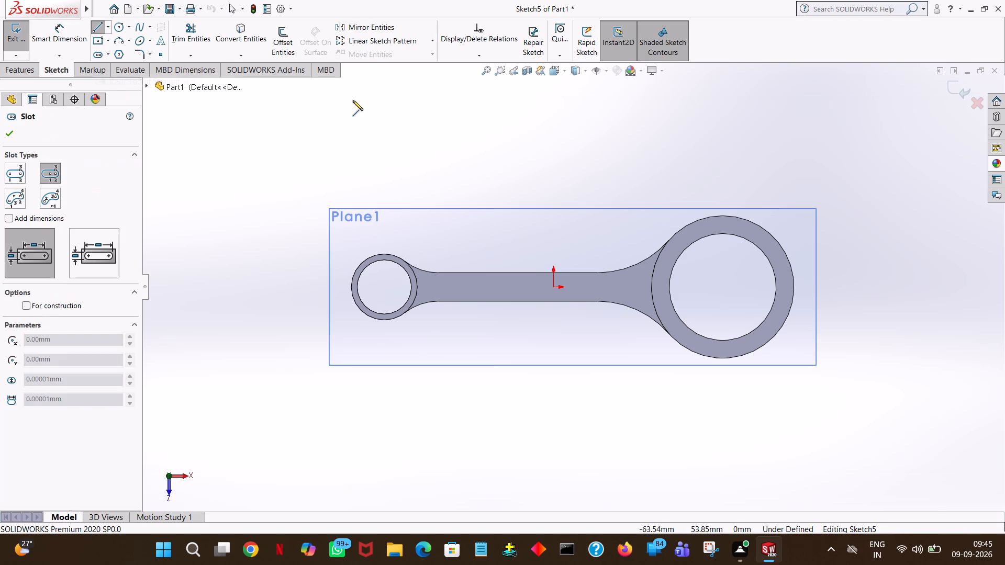
pyautogui.click(552, 288)
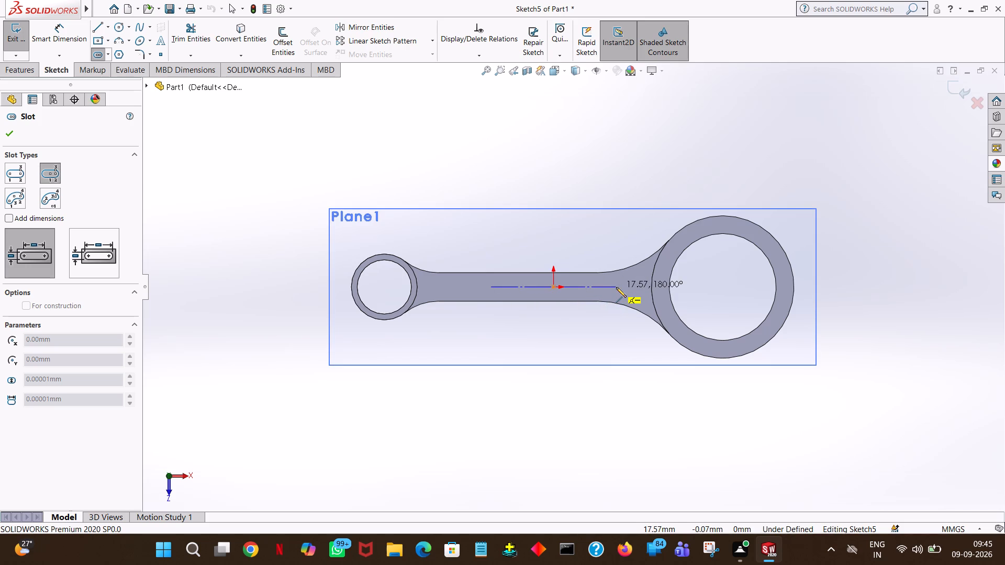
pyautogui.click(616, 287)
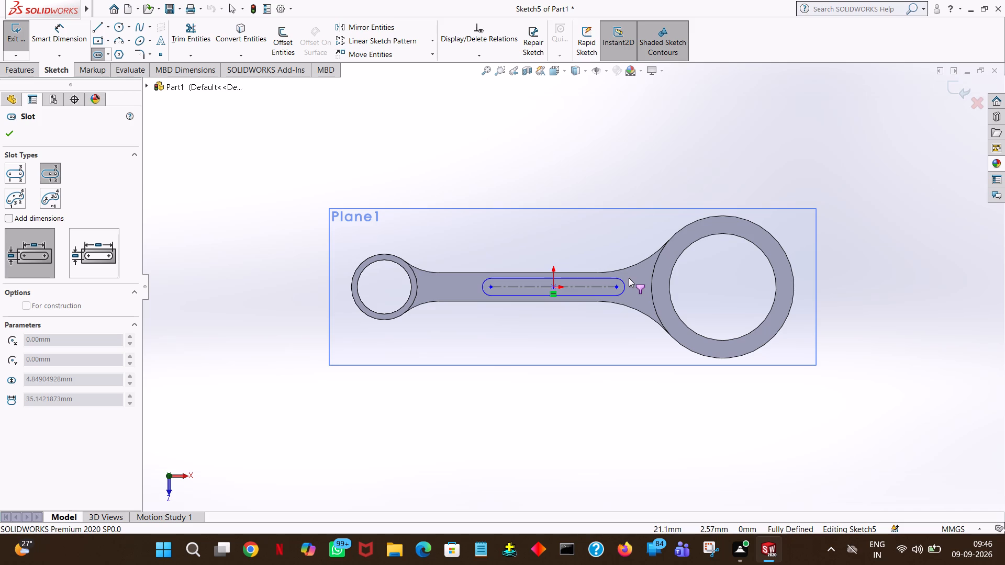
pyautogui.click(629, 278)
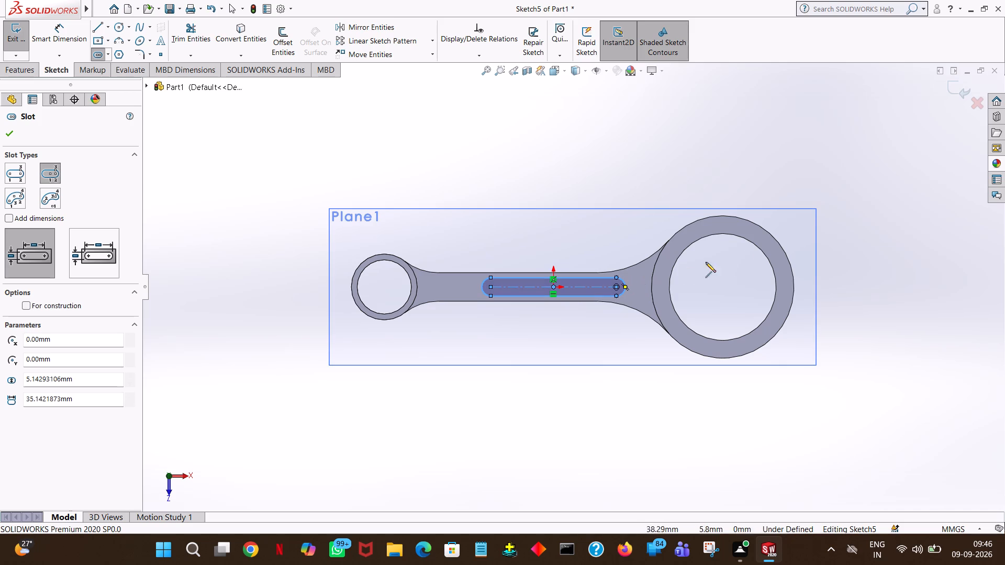
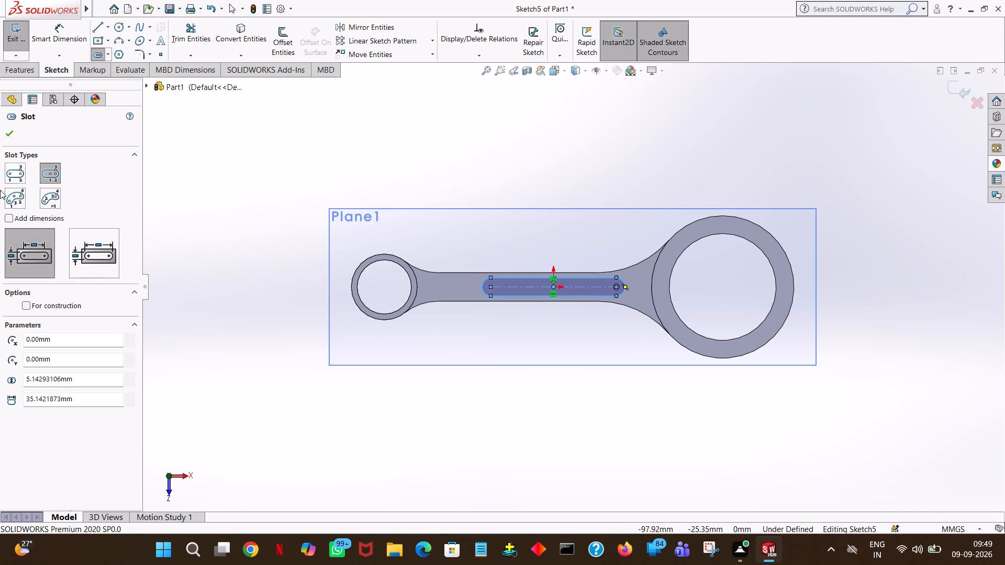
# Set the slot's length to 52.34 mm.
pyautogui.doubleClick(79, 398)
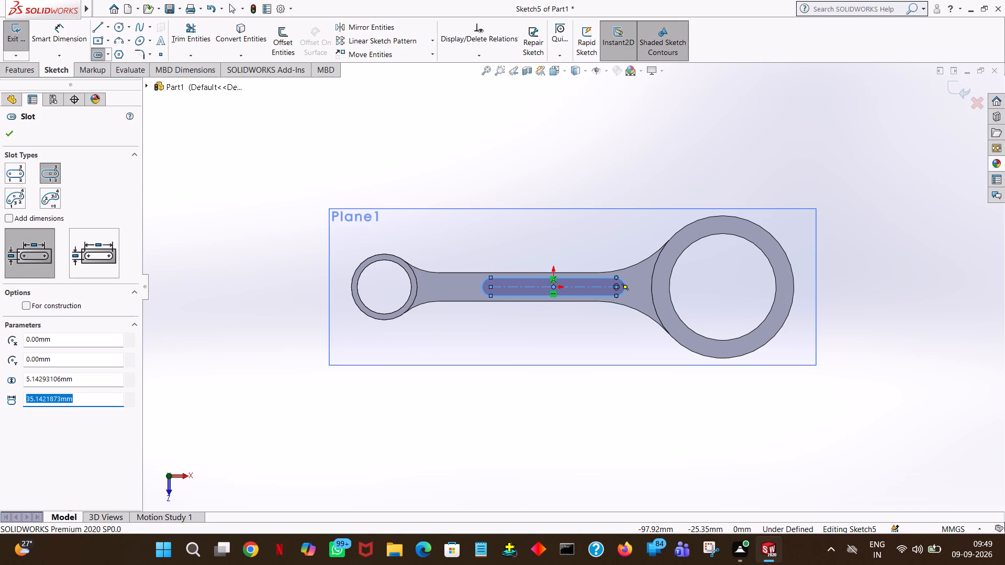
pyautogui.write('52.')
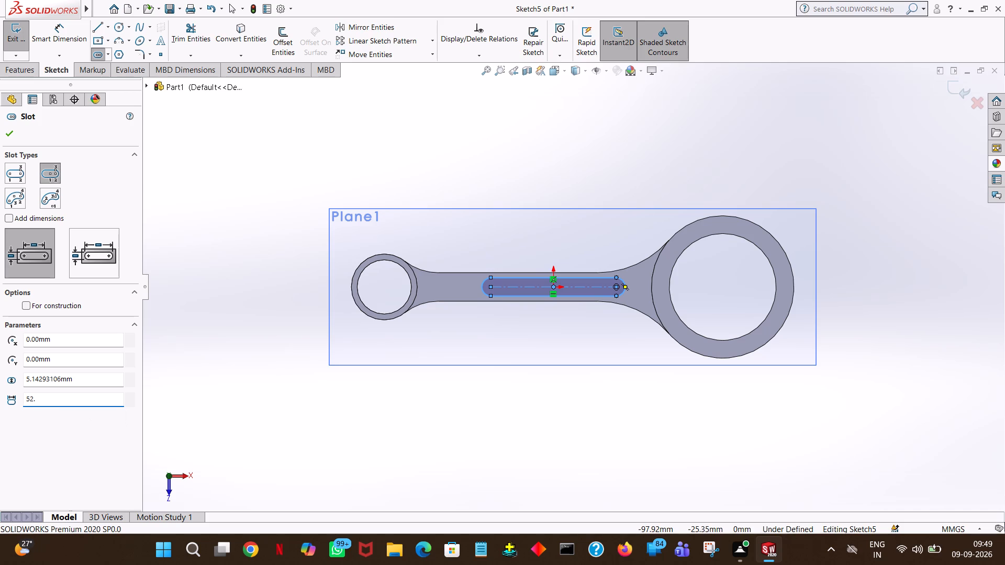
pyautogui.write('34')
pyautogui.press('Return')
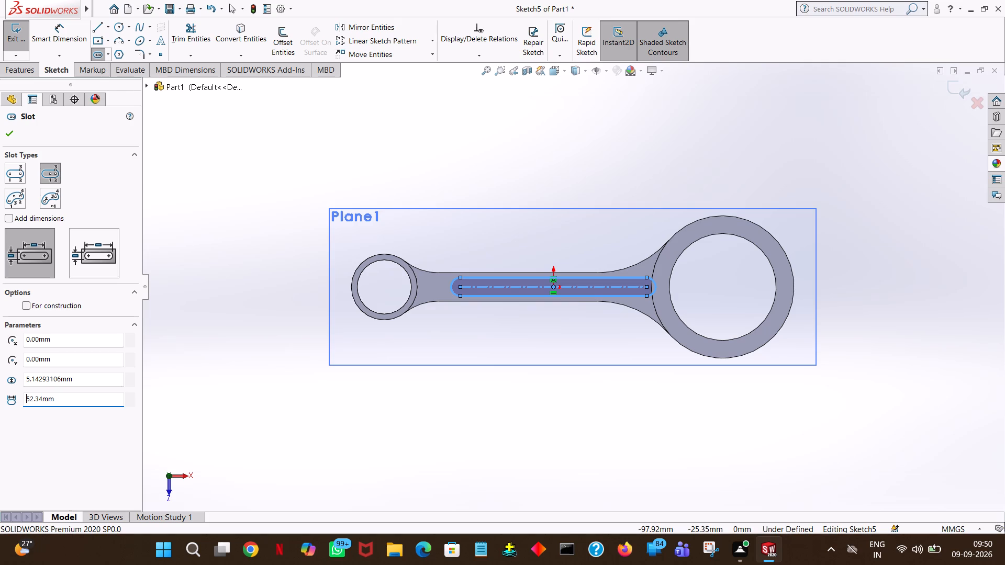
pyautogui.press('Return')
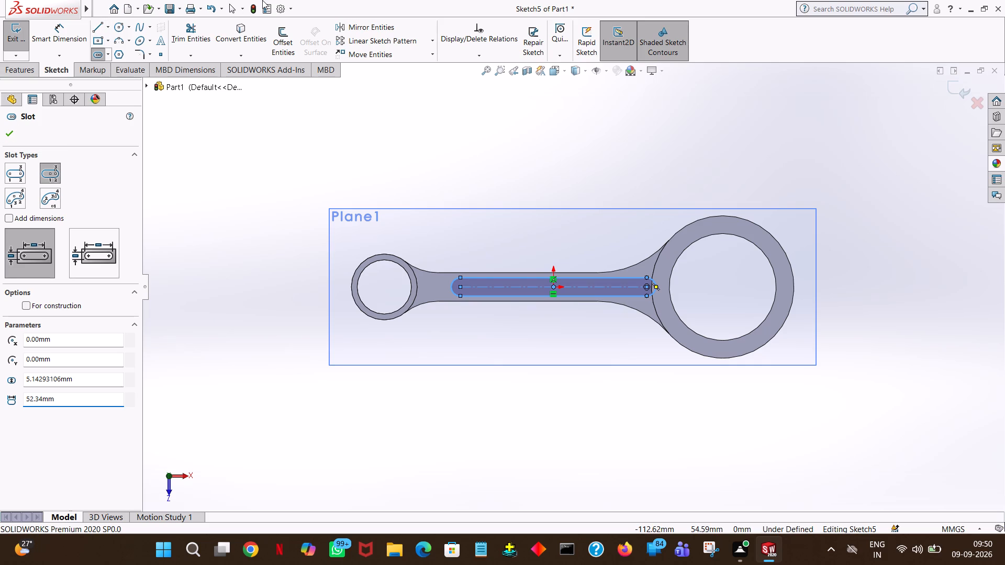
# Undo the centerpoint straight slot sketched along the web.
pyautogui.click(216, 7)
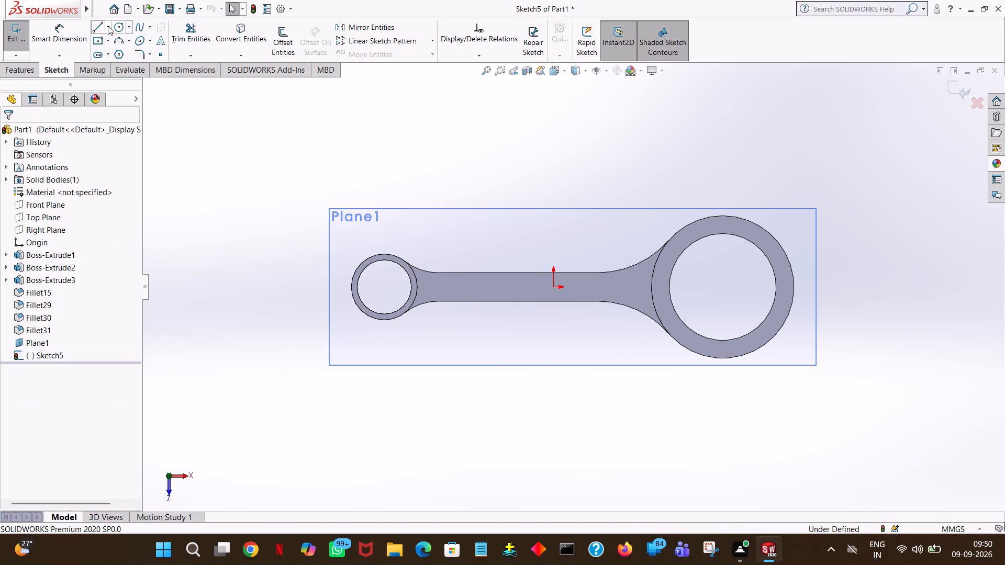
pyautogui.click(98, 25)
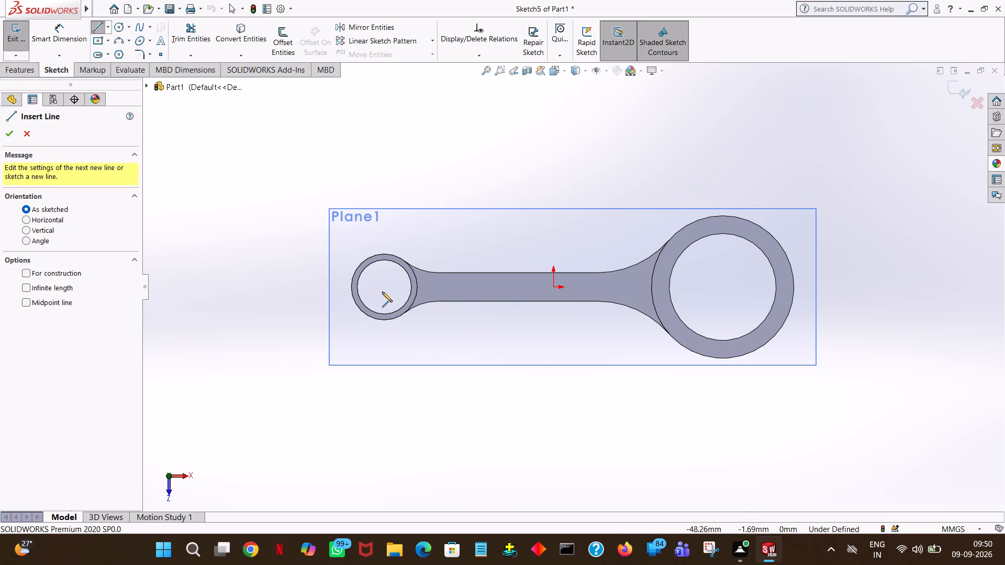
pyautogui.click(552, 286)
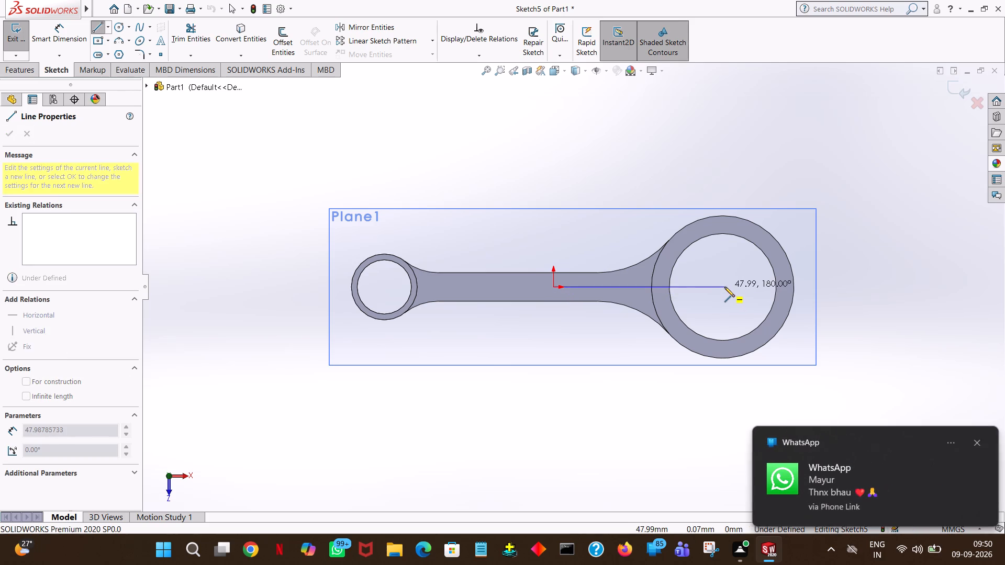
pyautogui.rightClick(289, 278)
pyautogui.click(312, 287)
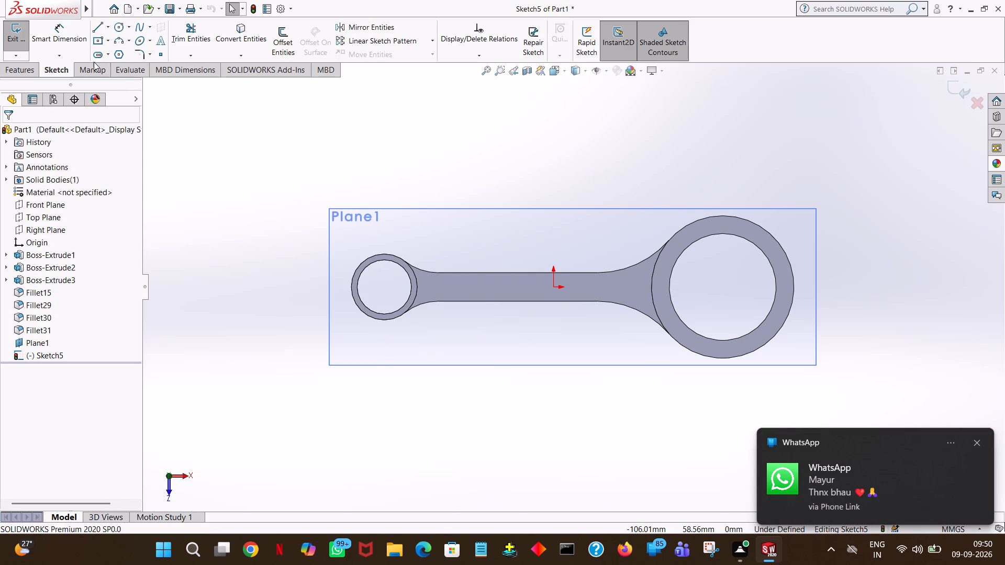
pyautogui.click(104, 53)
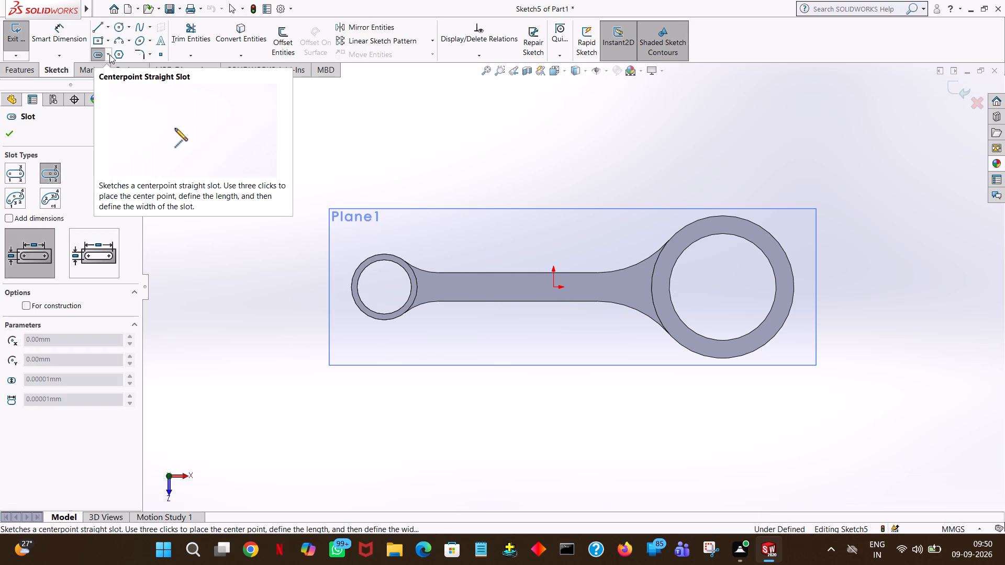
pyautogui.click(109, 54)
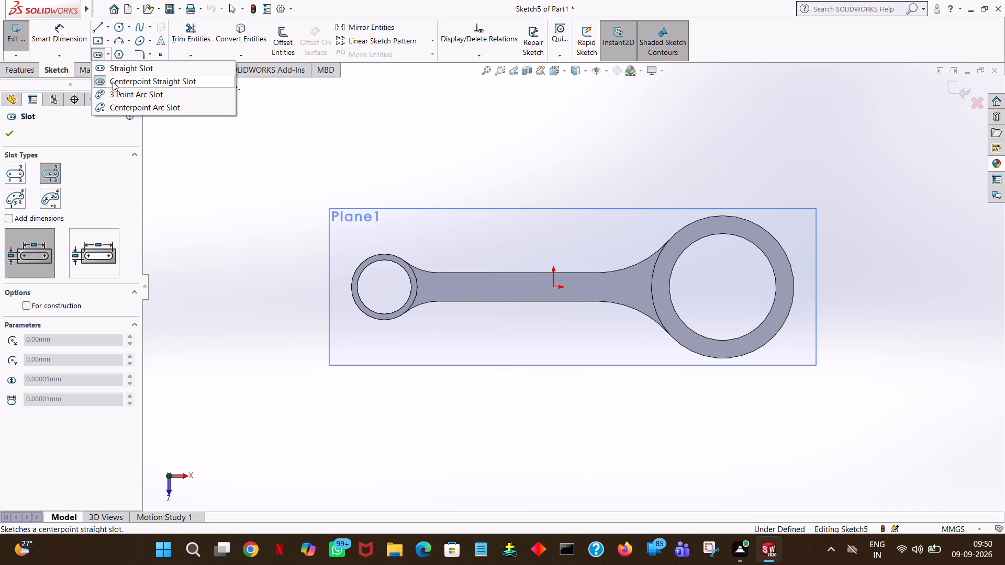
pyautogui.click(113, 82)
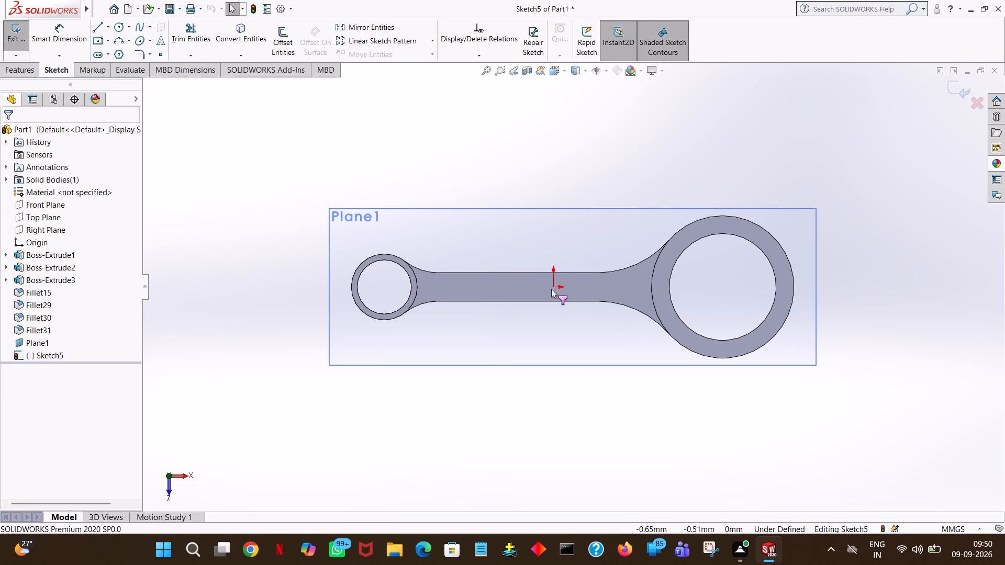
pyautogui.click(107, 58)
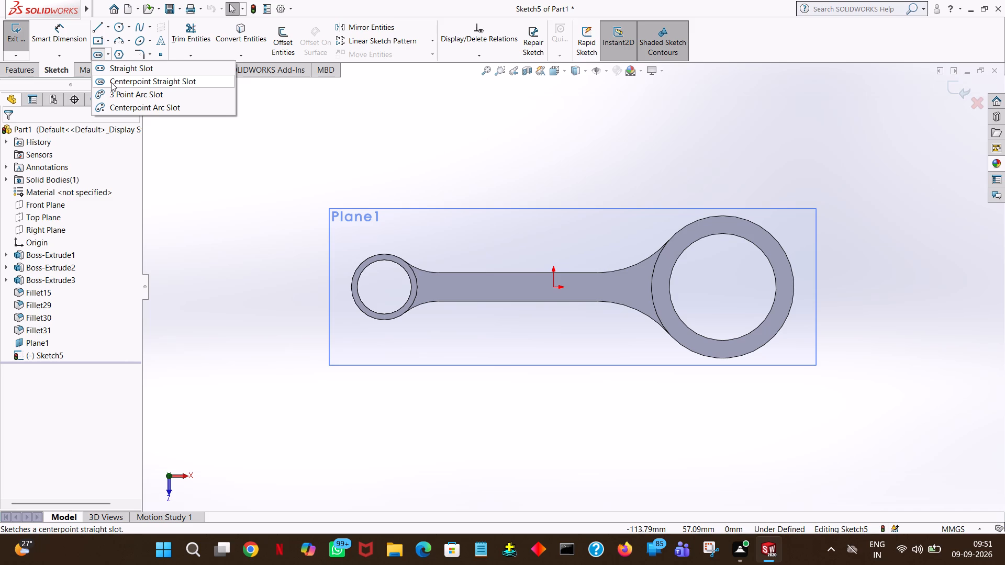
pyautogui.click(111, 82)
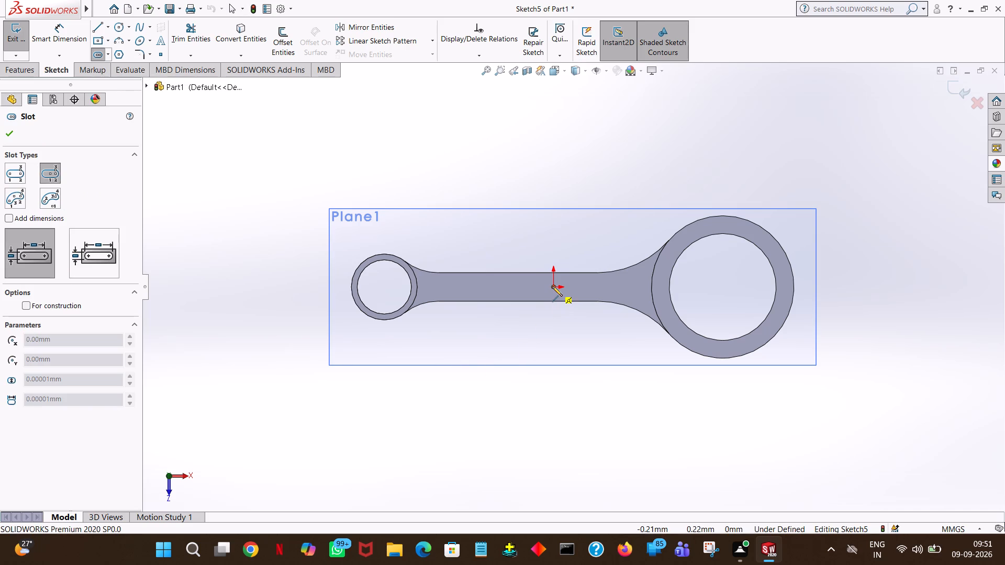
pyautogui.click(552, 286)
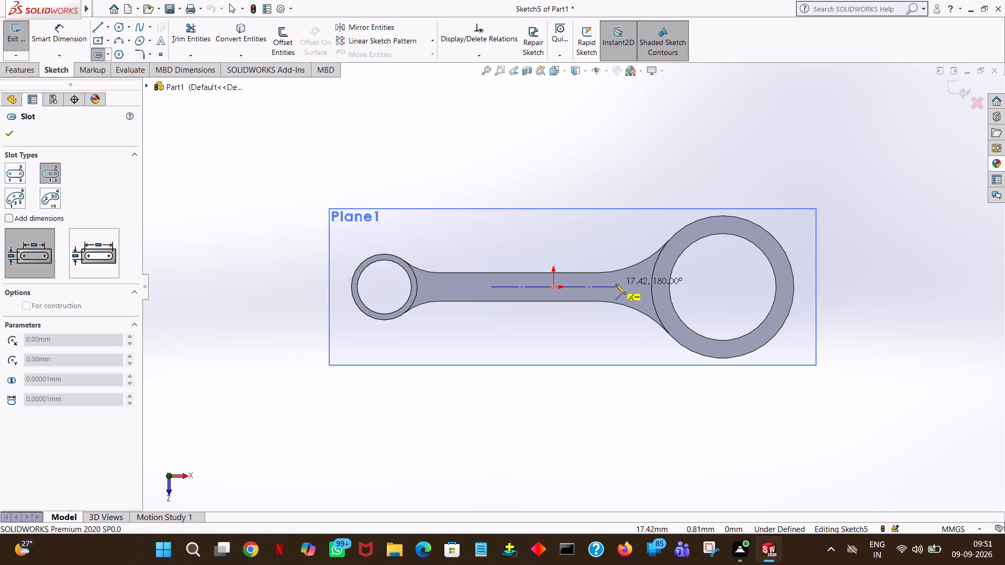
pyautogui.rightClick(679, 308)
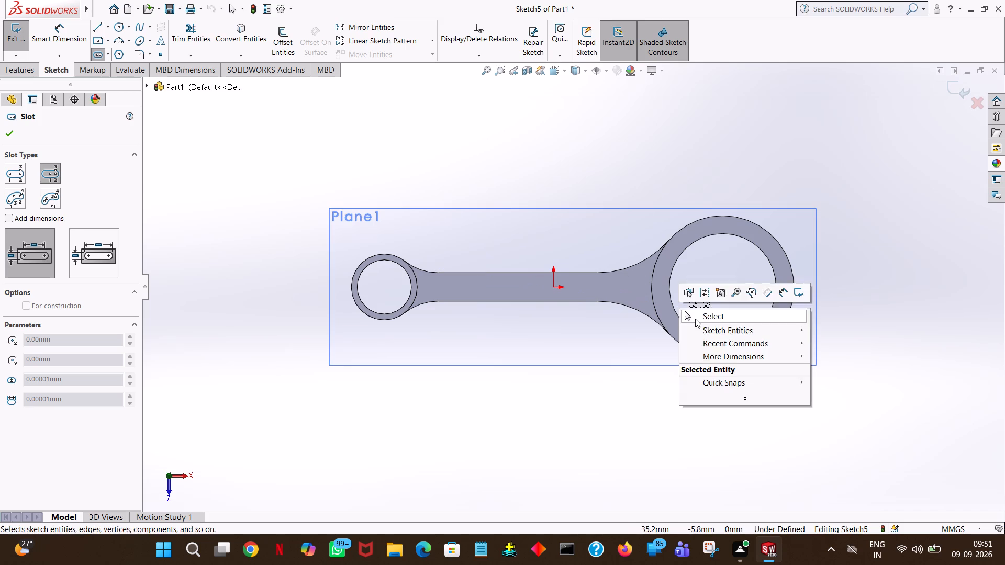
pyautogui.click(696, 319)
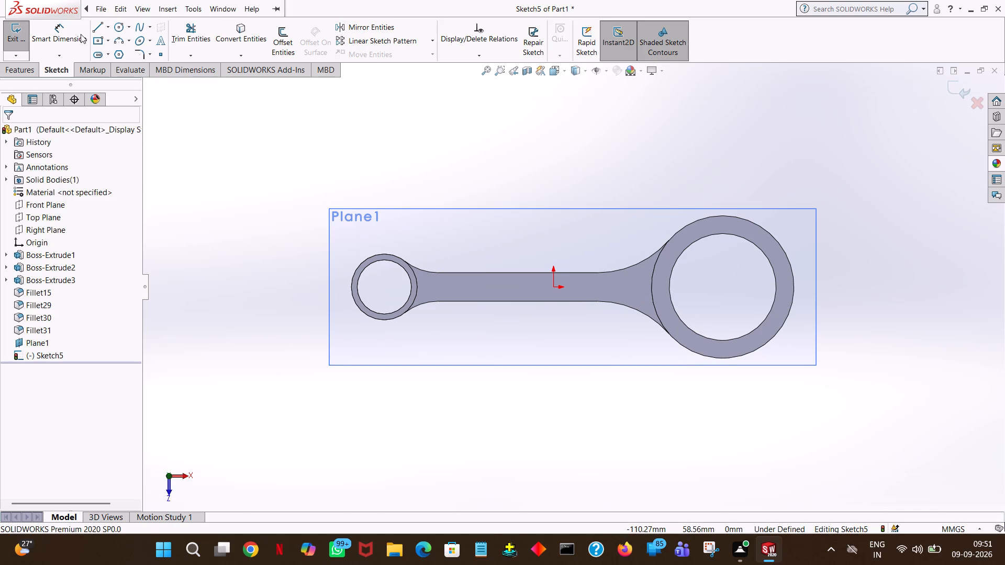
# Sketch a horizontal line from the origin along the web toward the large end, with length 47.5-30.17 mm.
pyautogui.click(95, 30)
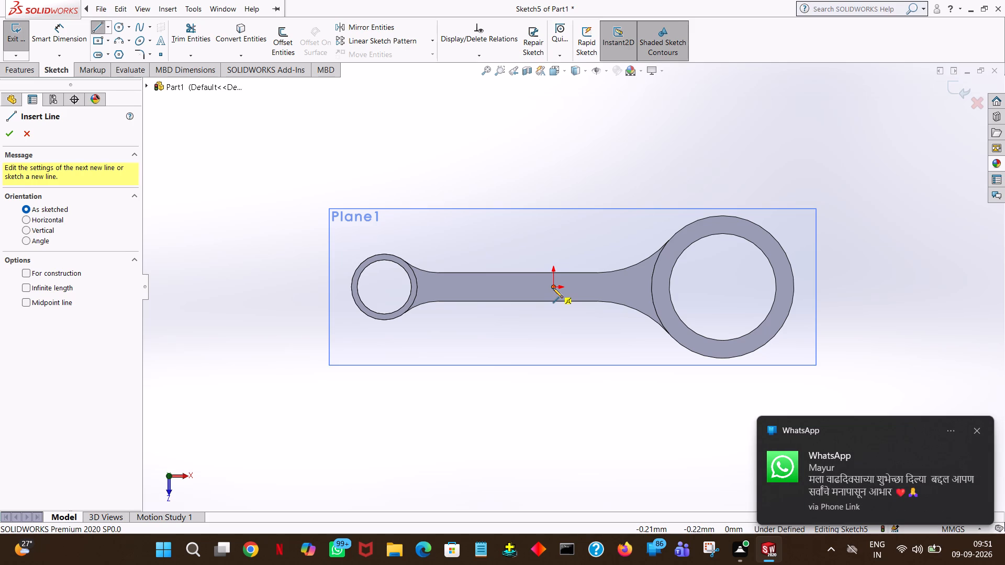
pyautogui.click(553, 288)
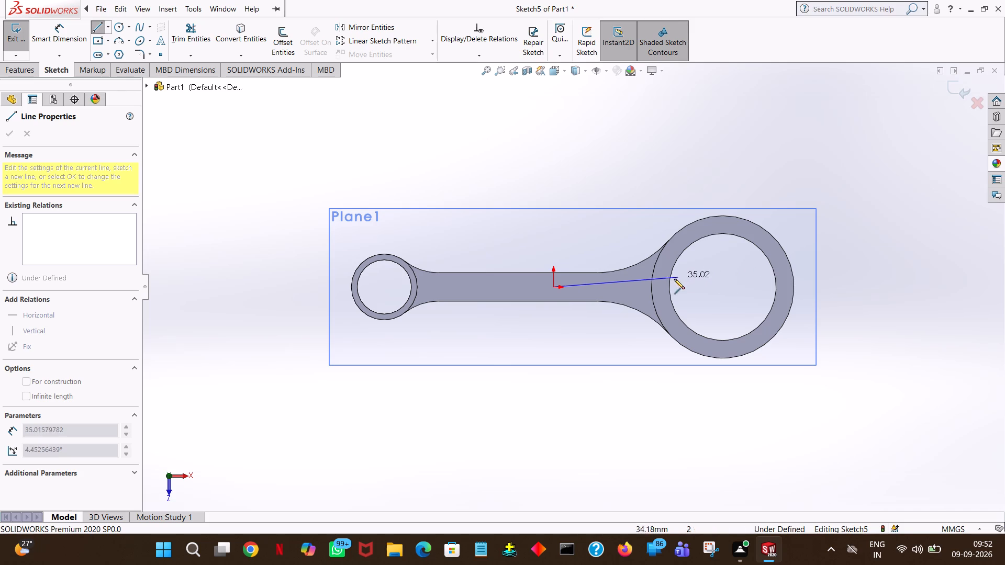
pyautogui.click(632, 289)
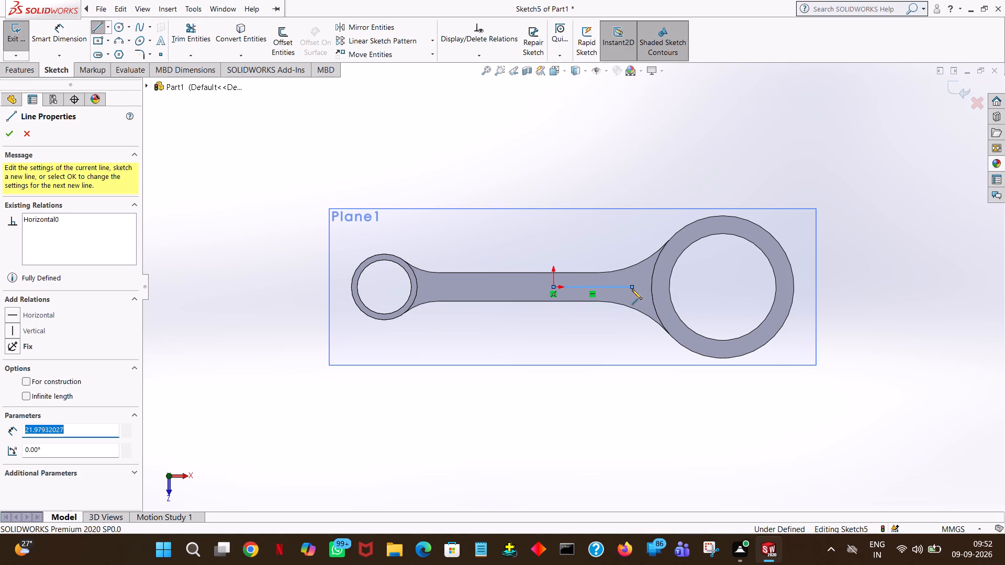
pyautogui.write('47.5/')
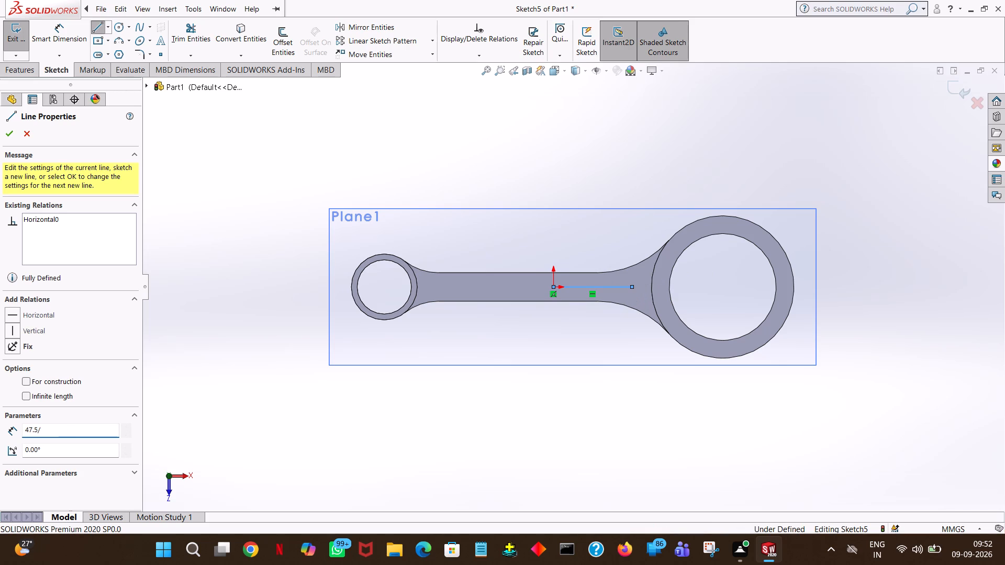
pyautogui.press('2')
pyautogui.press('BackSpace')
pyautogui.press('BackSpace')
pyautogui.press('-')
pyautogui.write('30')
pyautogui.write('.17')
pyautogui.press('Return')
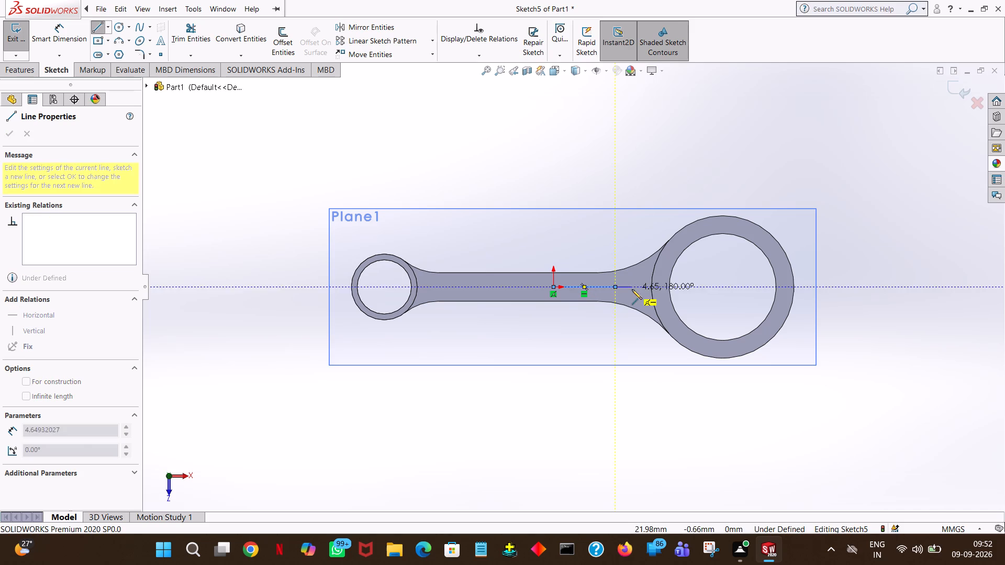
pyautogui.rightClick(576, 175)
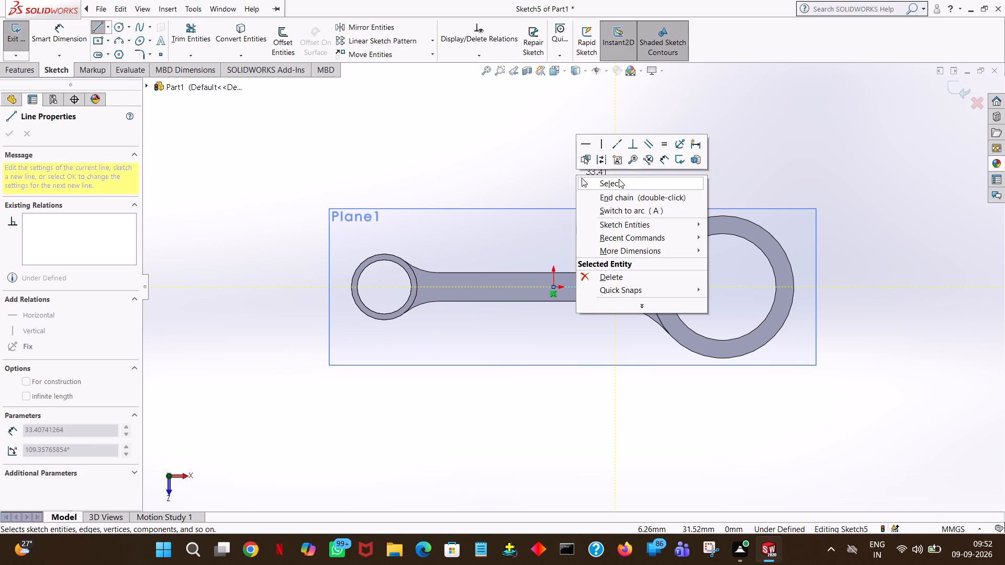
pyautogui.click(619, 179)
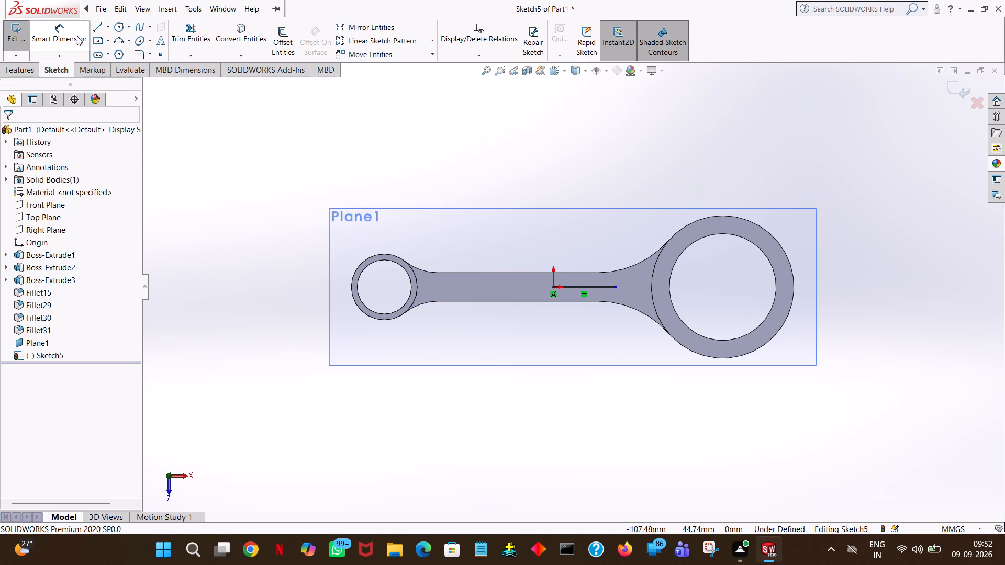
# Sketch a horizontal line from the origin along the web toward the small end, with length 47.5-12.49 (35.01 mm).
pyautogui.click(98, 30)
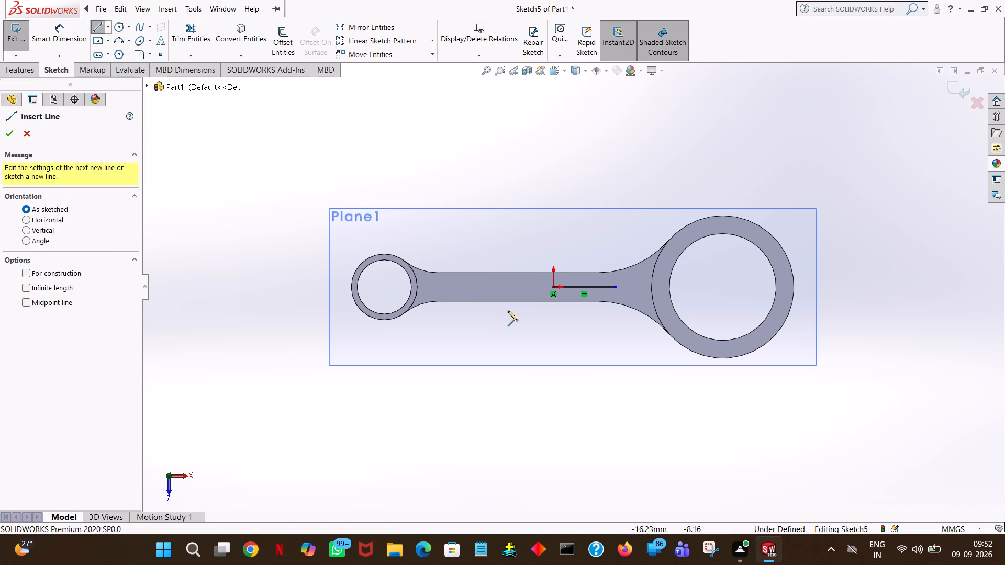
pyautogui.click(554, 286)
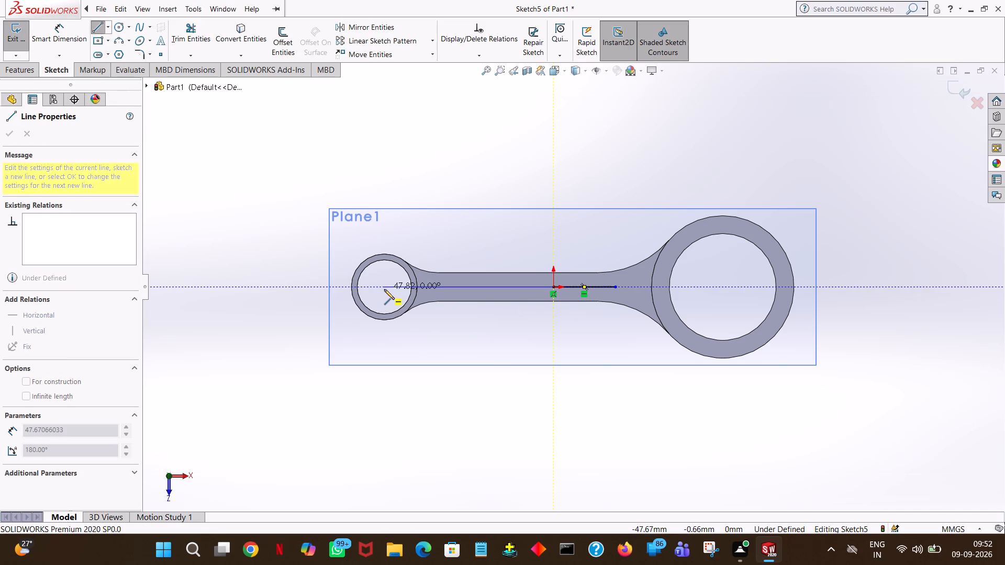
pyautogui.click(385, 287)
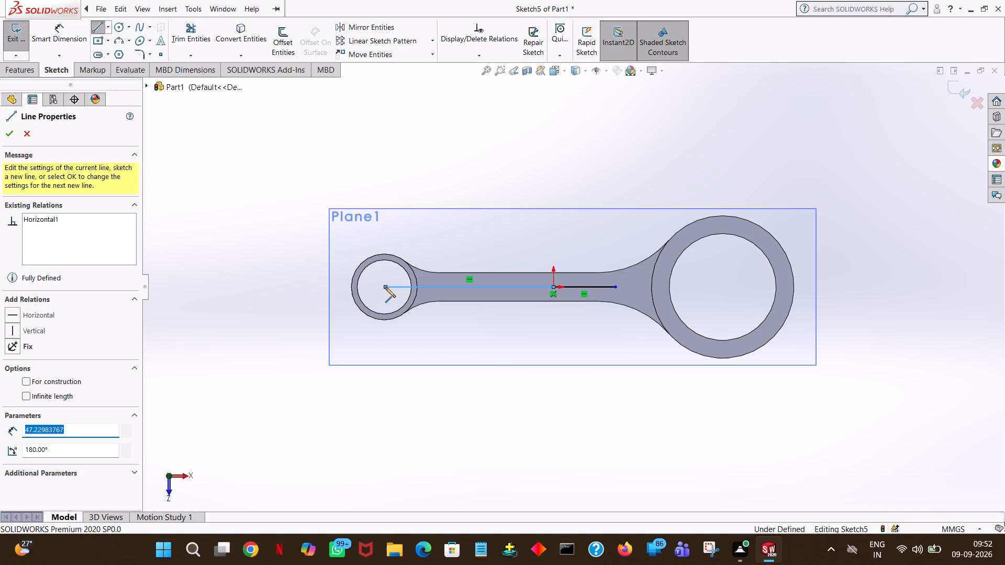
pyautogui.write('47.5')
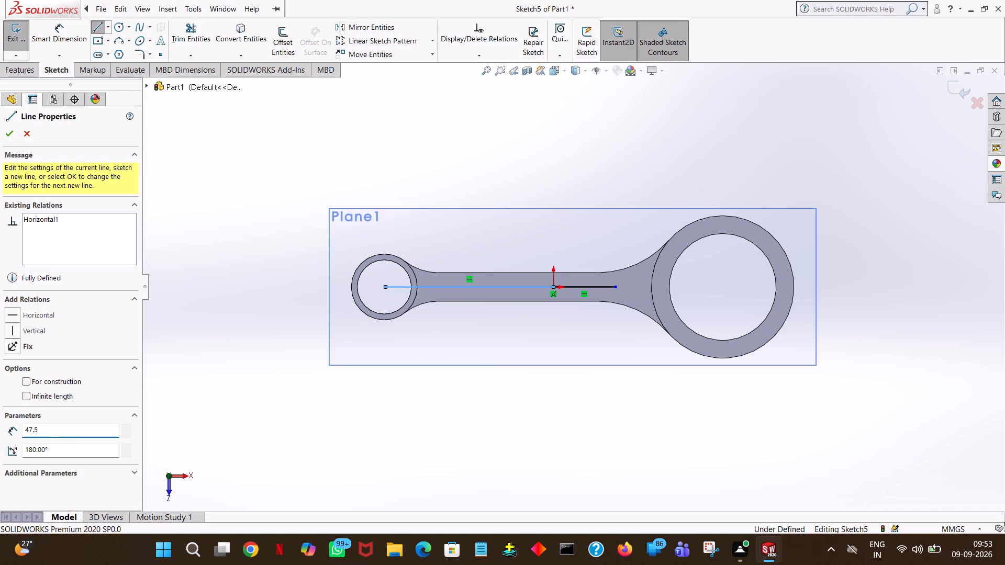
pyautogui.press('-')
pyautogui.write('12.49')
pyautogui.press('Return')
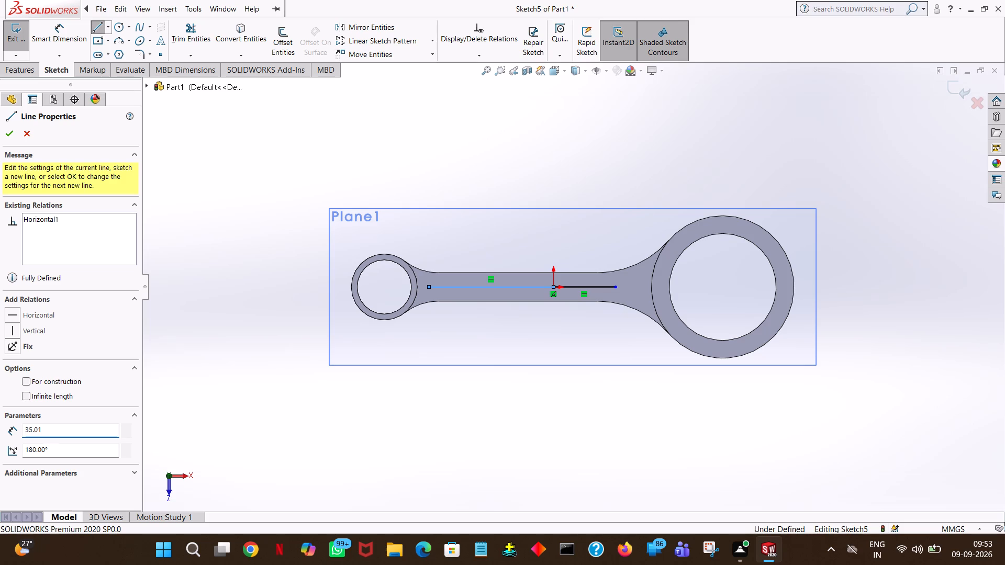
pyautogui.rightClick(385, 287)
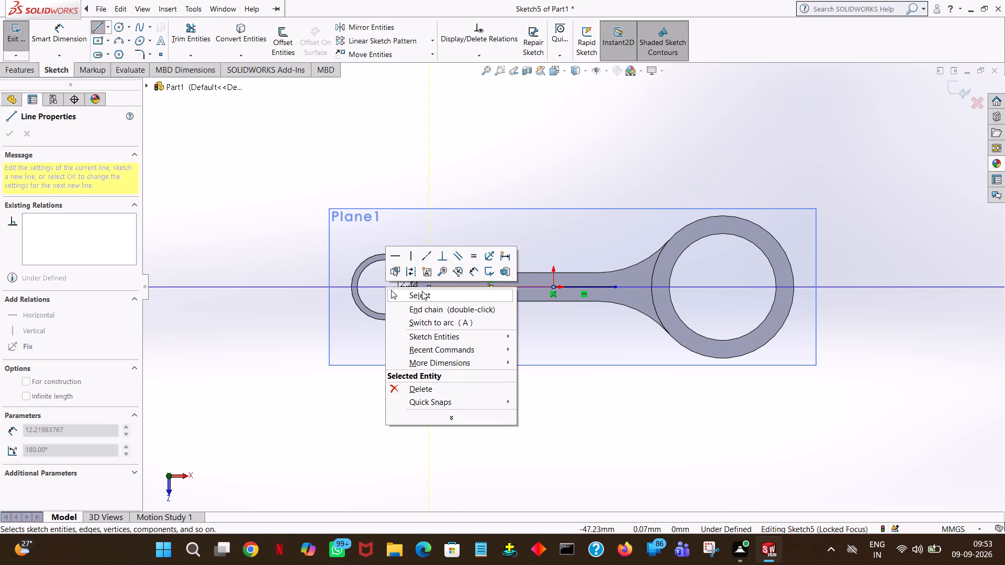
pyautogui.click(422, 291)
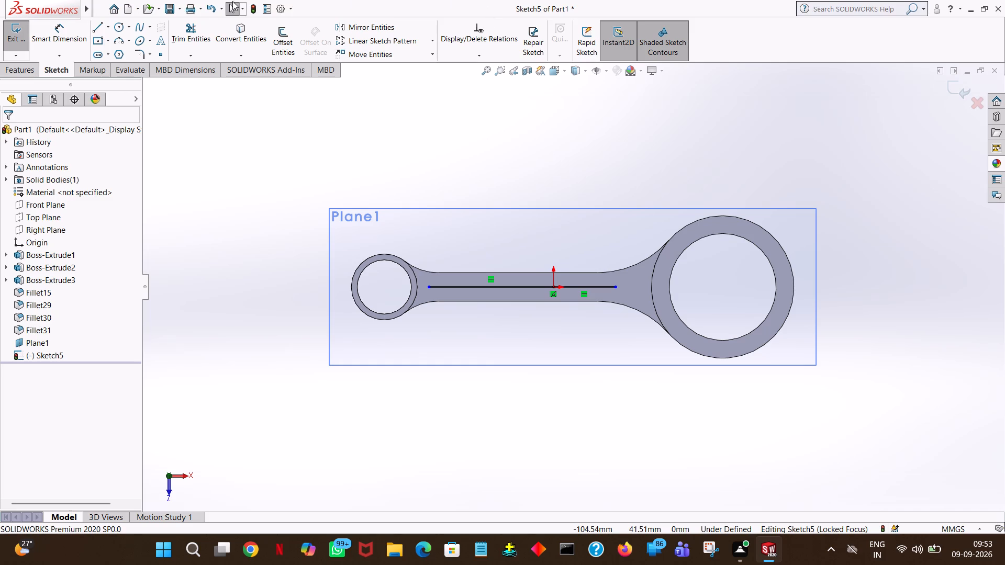
# Sketch circles centred on the web line's outer endpoints, about 2.28 mm radius near the small end and 3.17 mm near the large end.
pyautogui.click(108, 54)
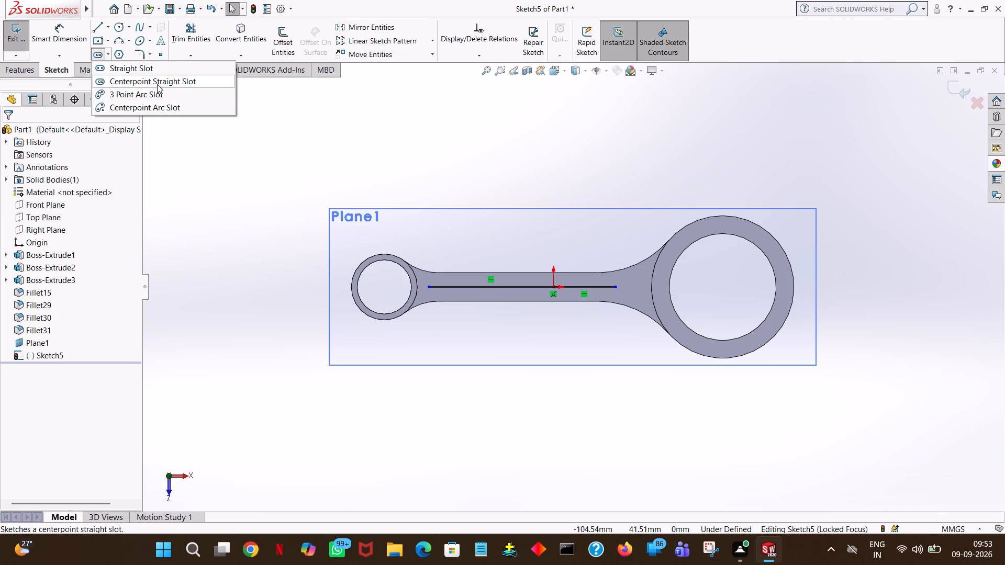
pyautogui.click(267, 131)
pyautogui.click(114, 26)
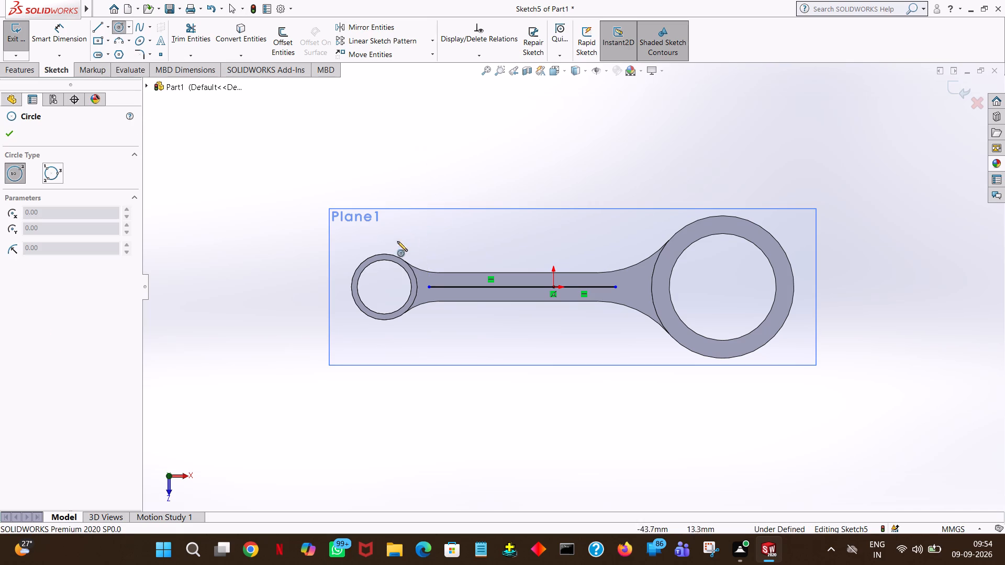
pyautogui.click(428, 287)
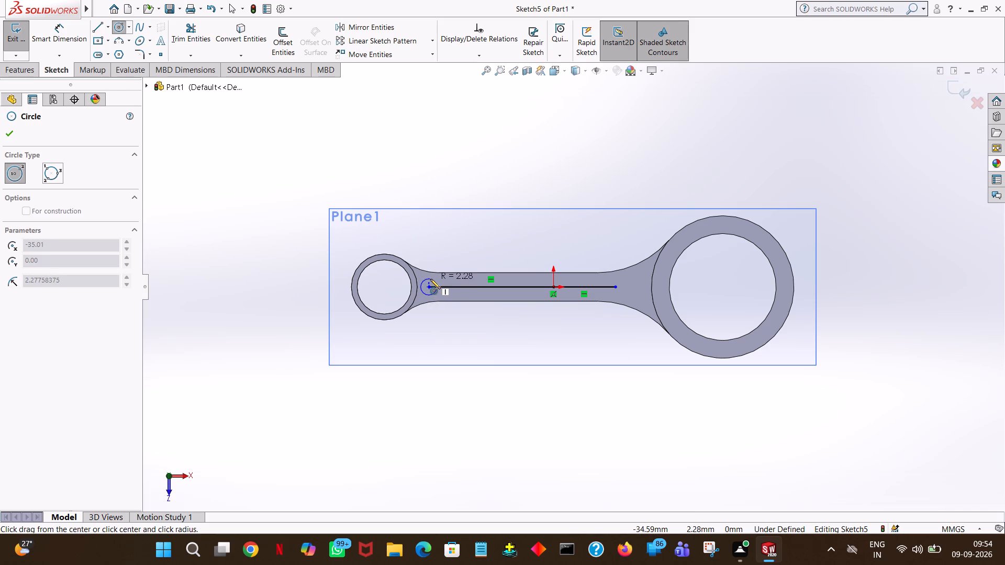
pyautogui.click(430, 279)
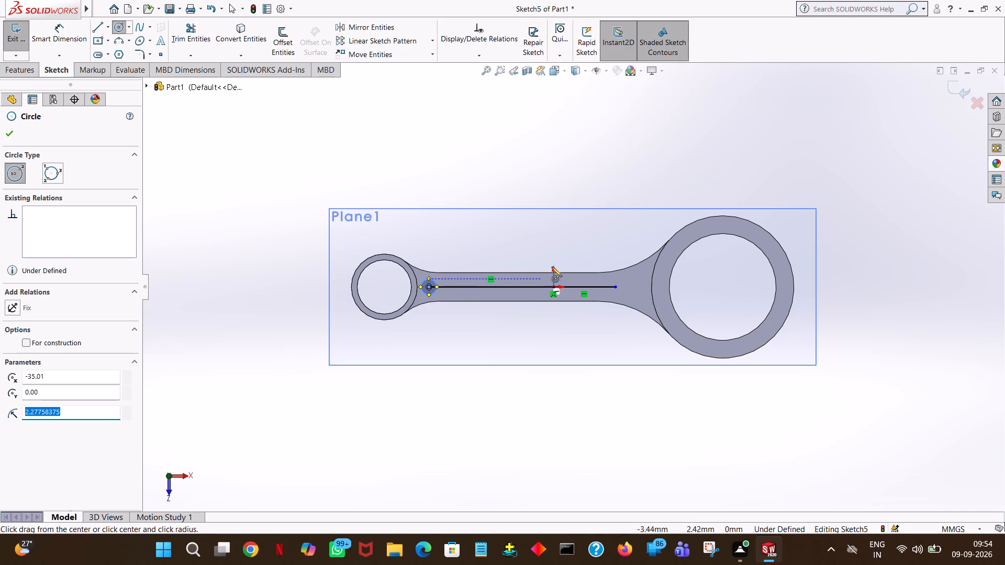
pyautogui.click(615, 287)
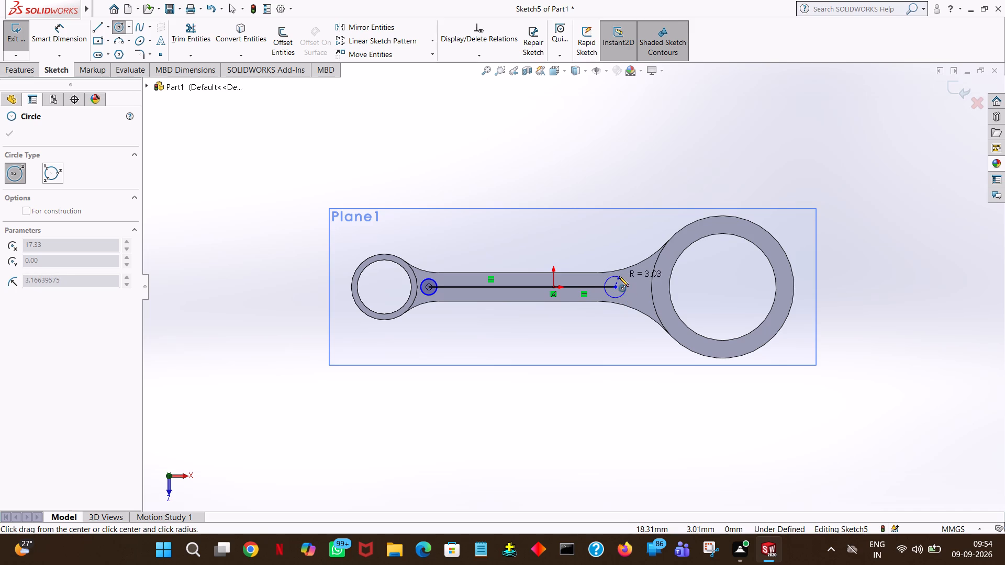
pyautogui.click(619, 276)
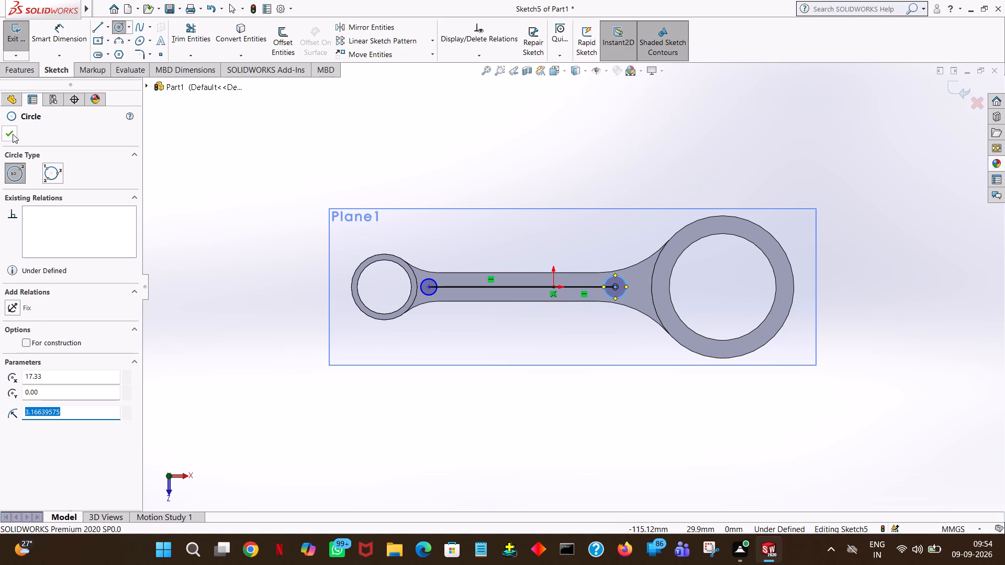
pyautogui.click(13, 134)
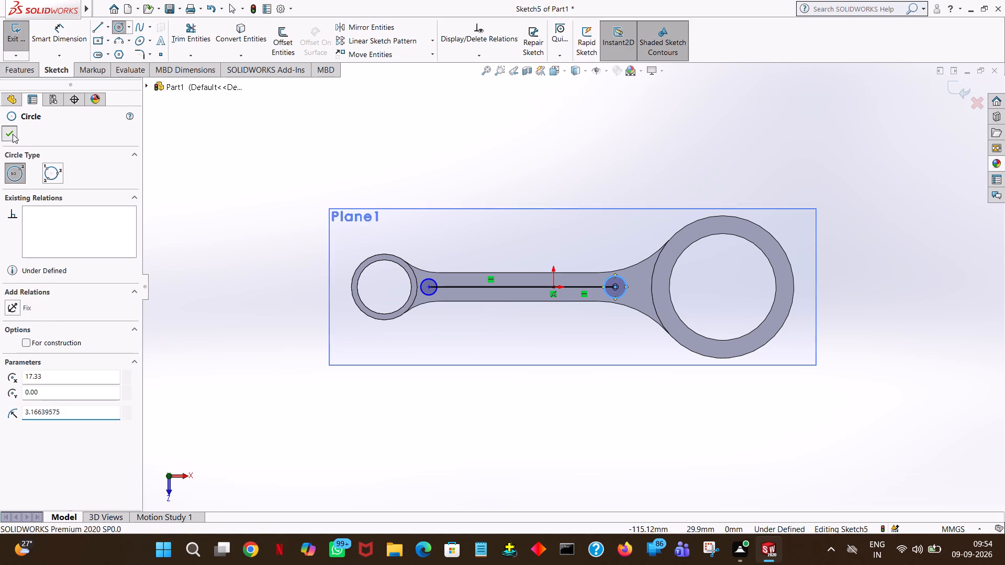
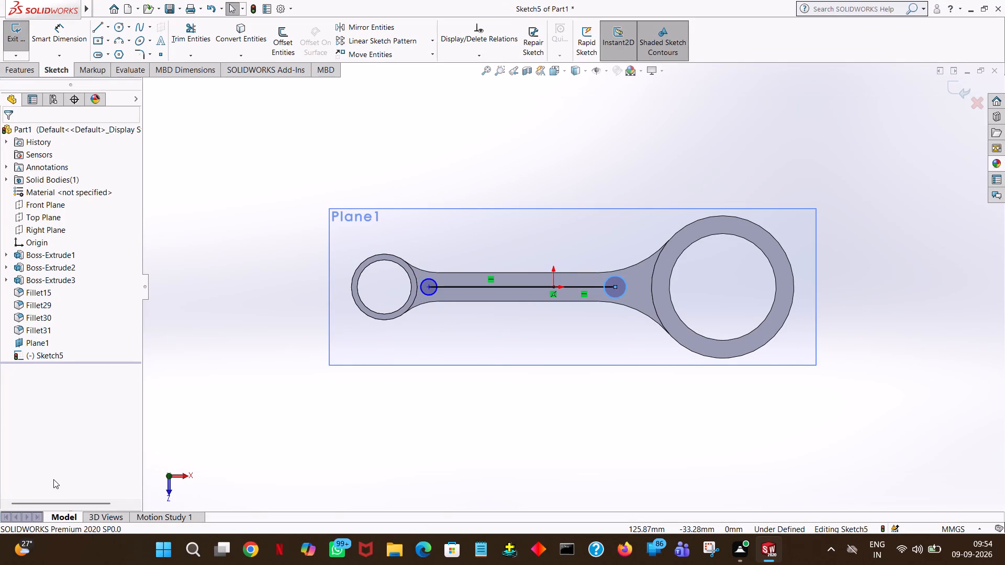
# Sketch a line chain from the large-end circle's centre through both circles' upper points to their lower points, with sloping sides about 52.35 mm long.
pyautogui.click(511, 113)
pyautogui.click(98, 25)
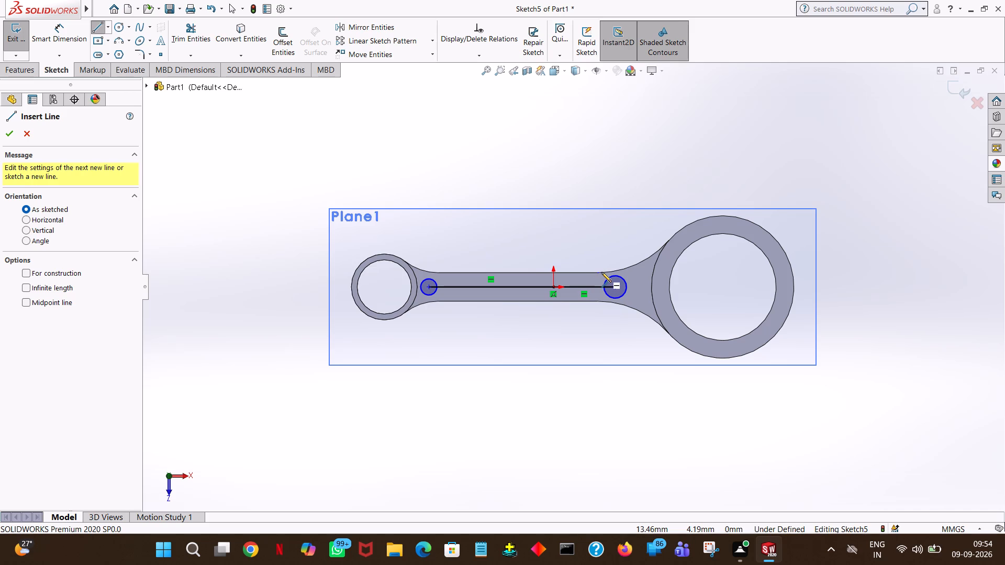
pyautogui.keyDown('ctrl'); pyautogui.scroll(-4, 601, 272); pyautogui.keyUp('ctrl')
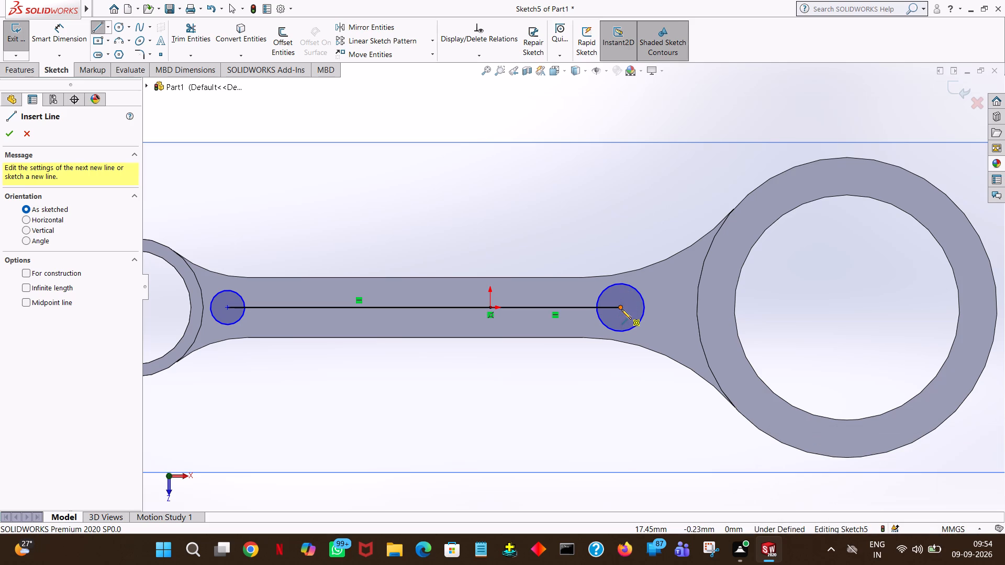
pyautogui.click(621, 308)
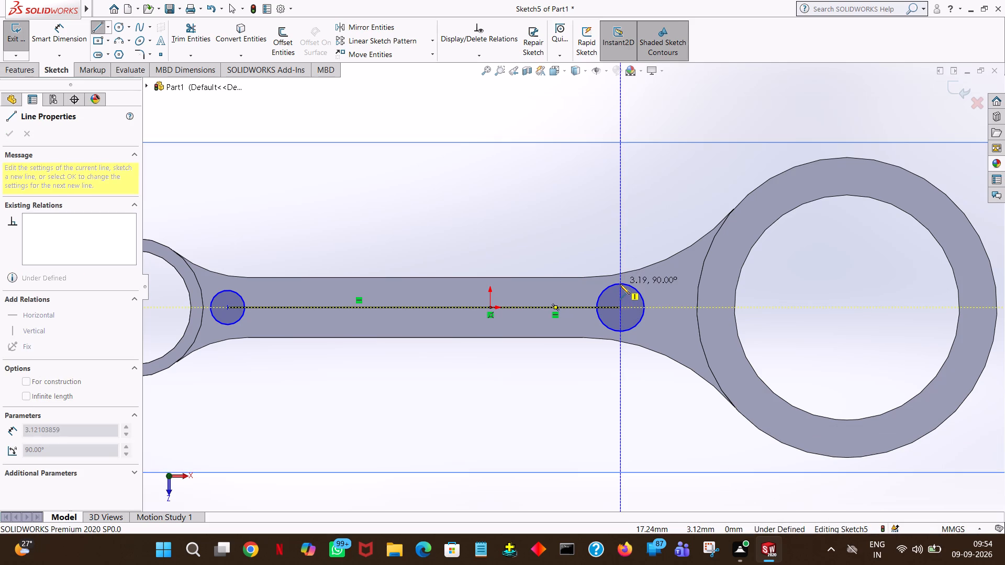
pyautogui.click(620, 284)
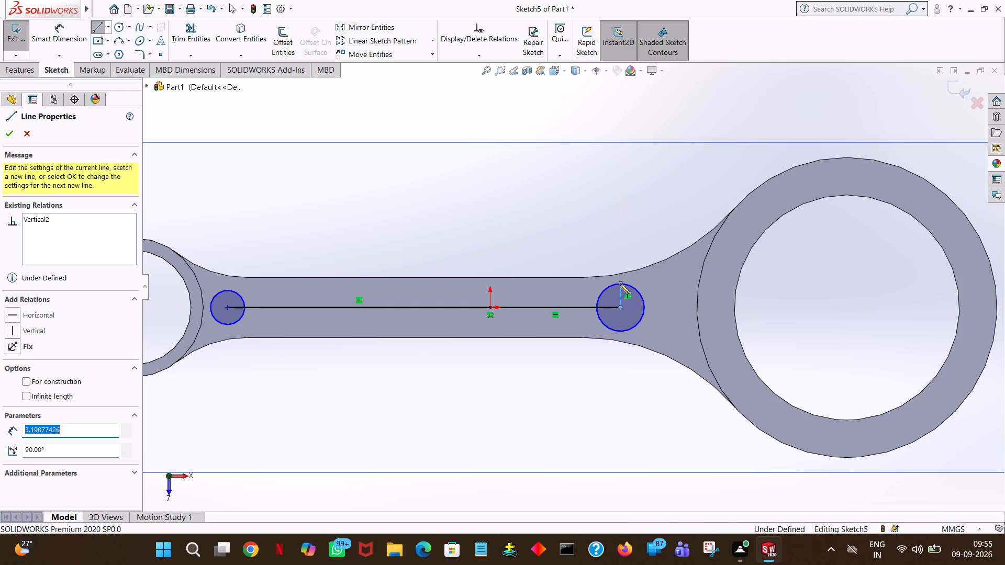
pyautogui.click(227, 290)
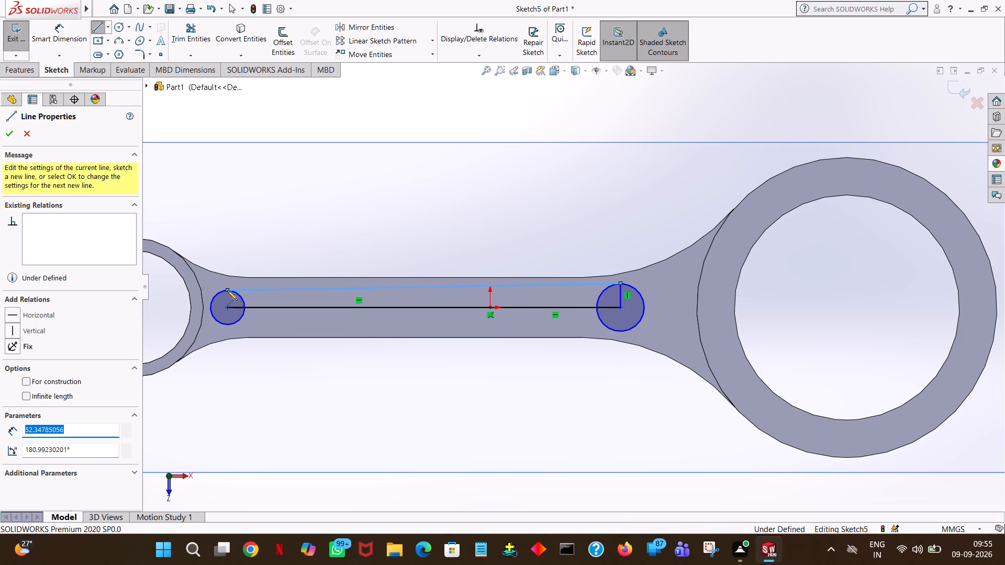
pyautogui.click(228, 325)
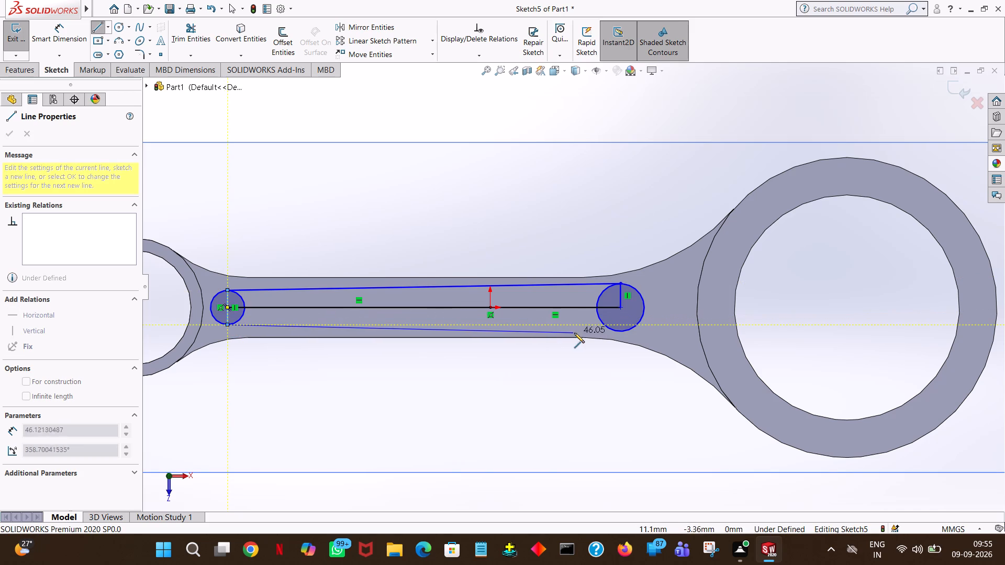
pyautogui.click(620, 331)
pyautogui.rightClick(620, 331)
pyautogui.click(656, 340)
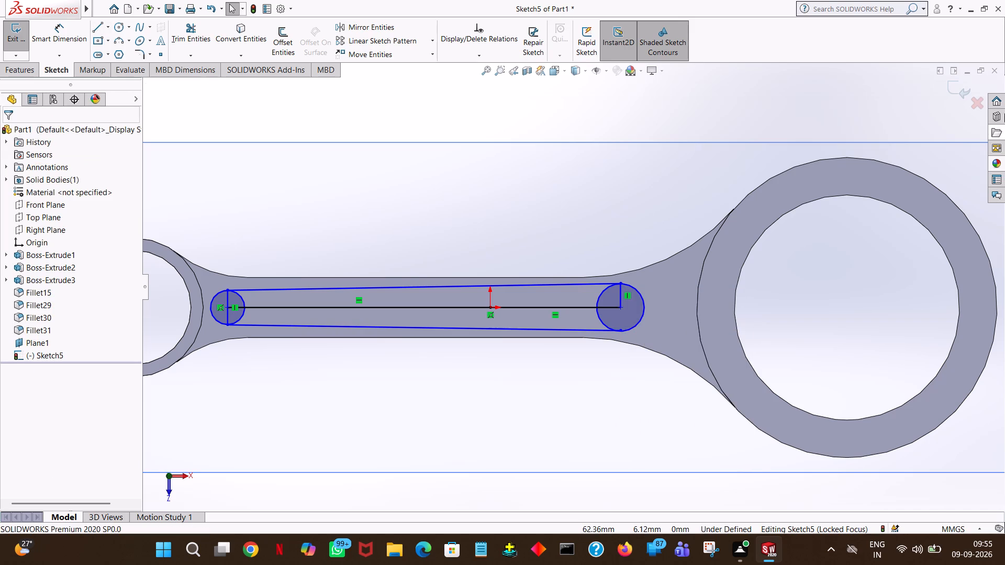
# Trim away the web centre line and the large-end circle's inner half and interior segments, leaving only its outer arc.
pyautogui.click(199, 28)
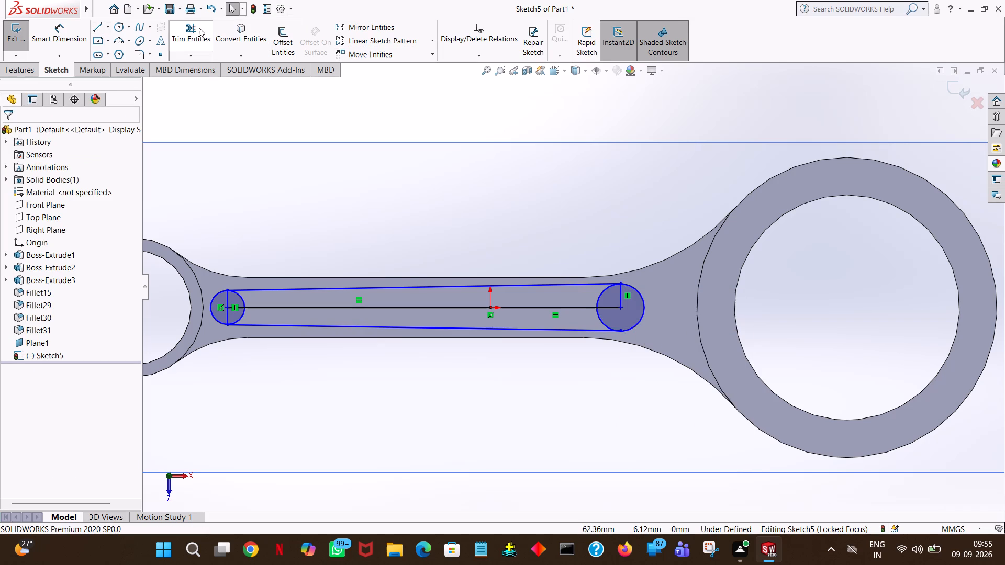
pyautogui.click(293, 310)
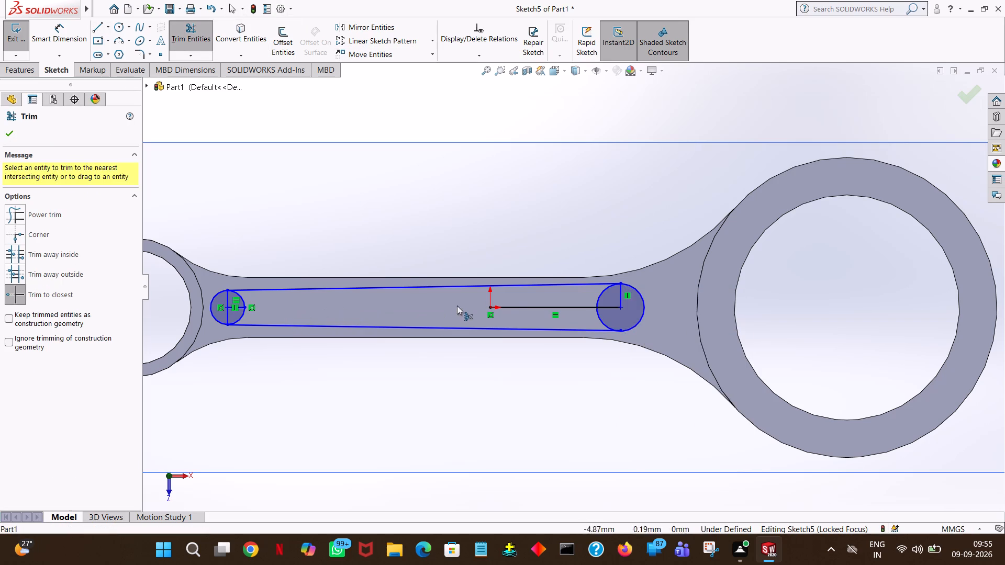
pyautogui.click(528, 307)
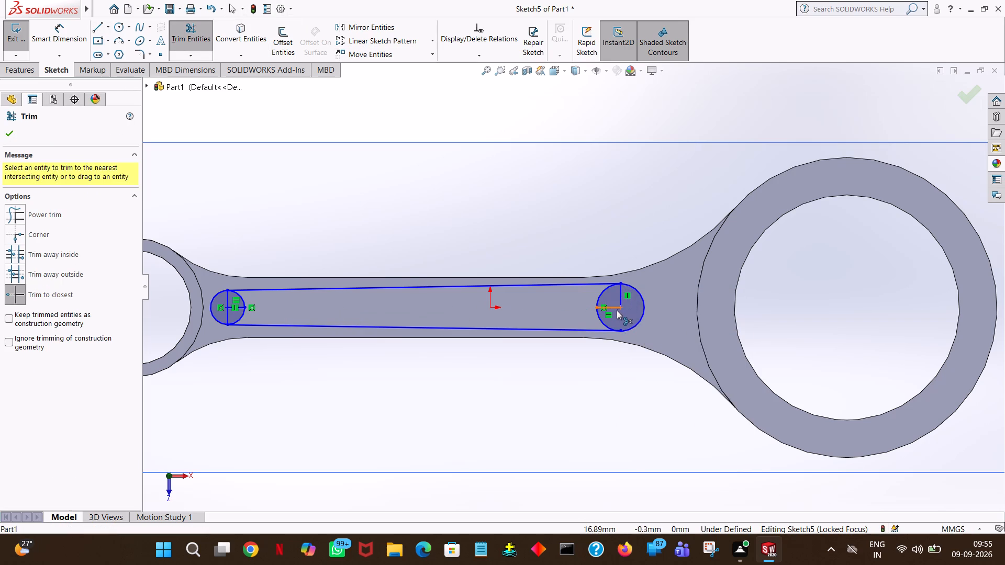
pyautogui.click(619, 302)
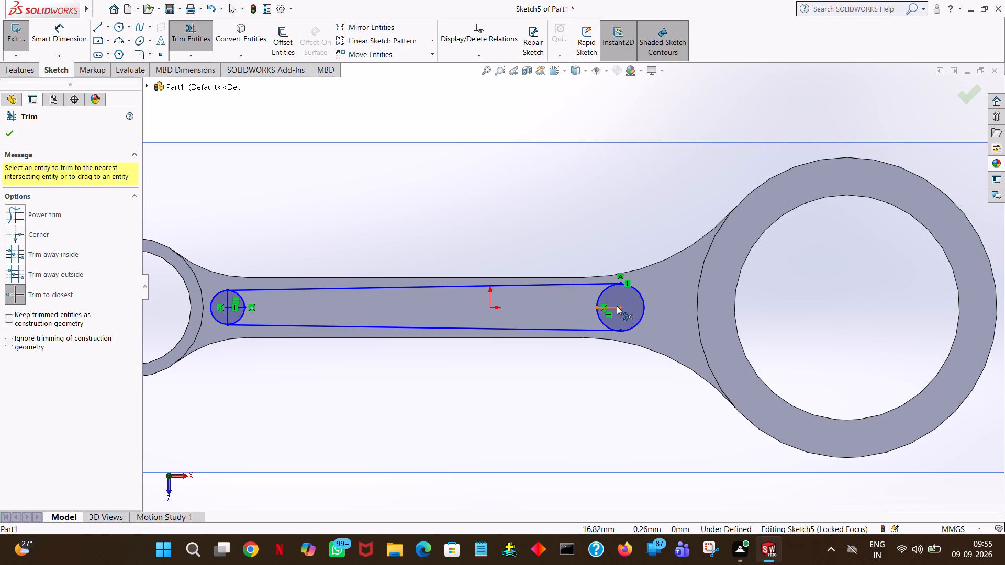
pyautogui.click(597, 313)
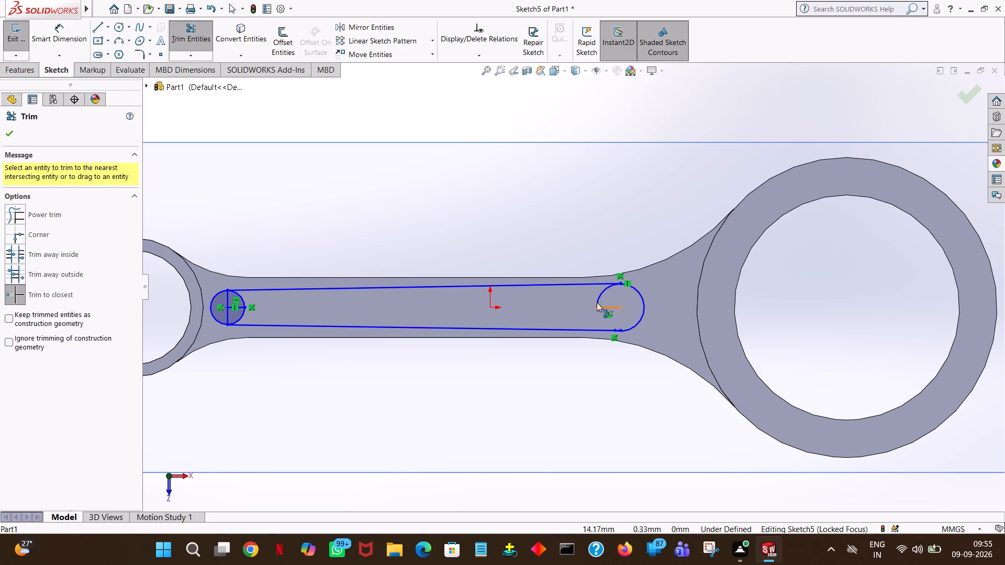
pyautogui.click(600, 296)
pyautogui.click(610, 308)
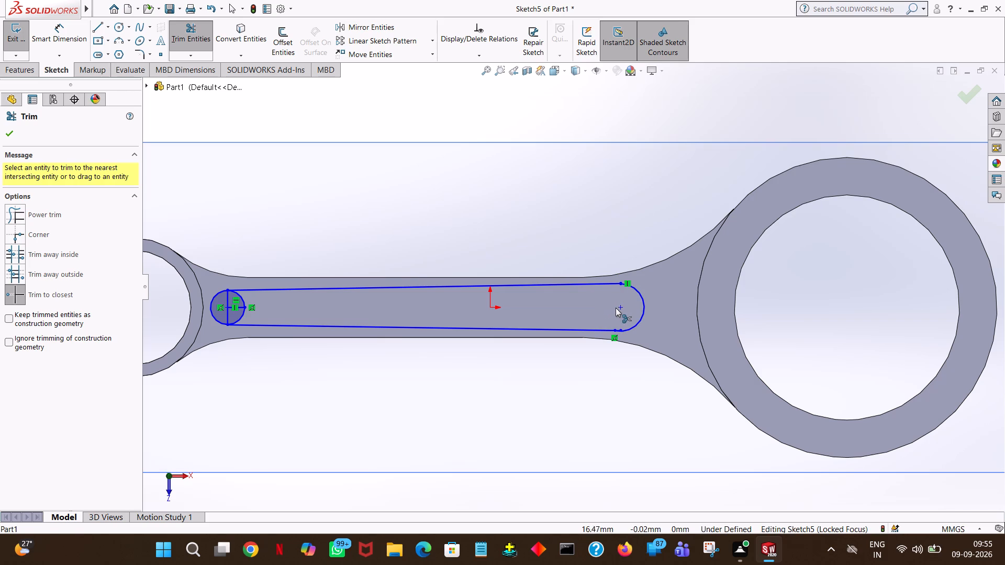
pyautogui.click(623, 308)
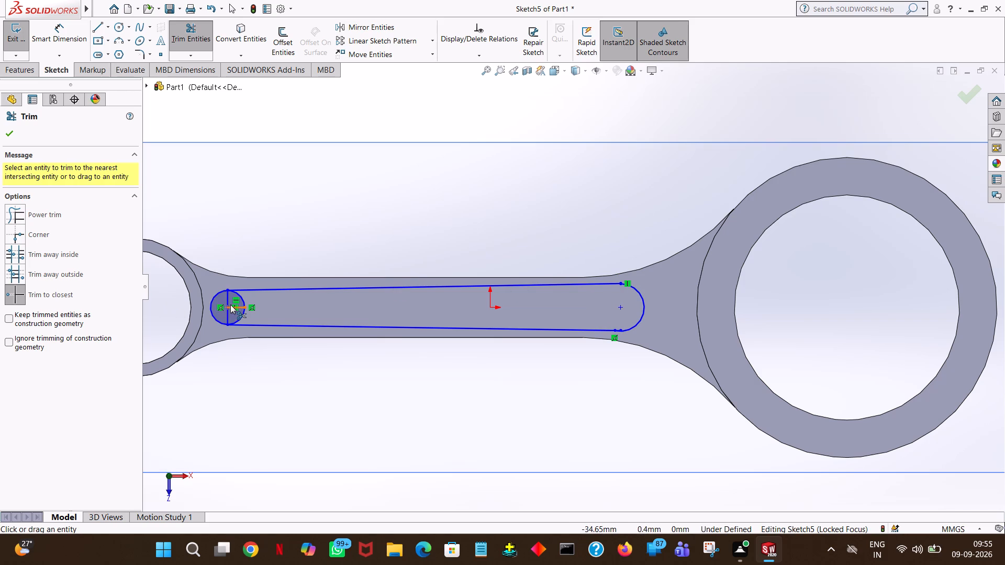
# Trim the small-end circle's inner half and its interior line segments to close the tapered slot outline.
pyautogui.click(229, 301)
pyautogui.click(243, 298)
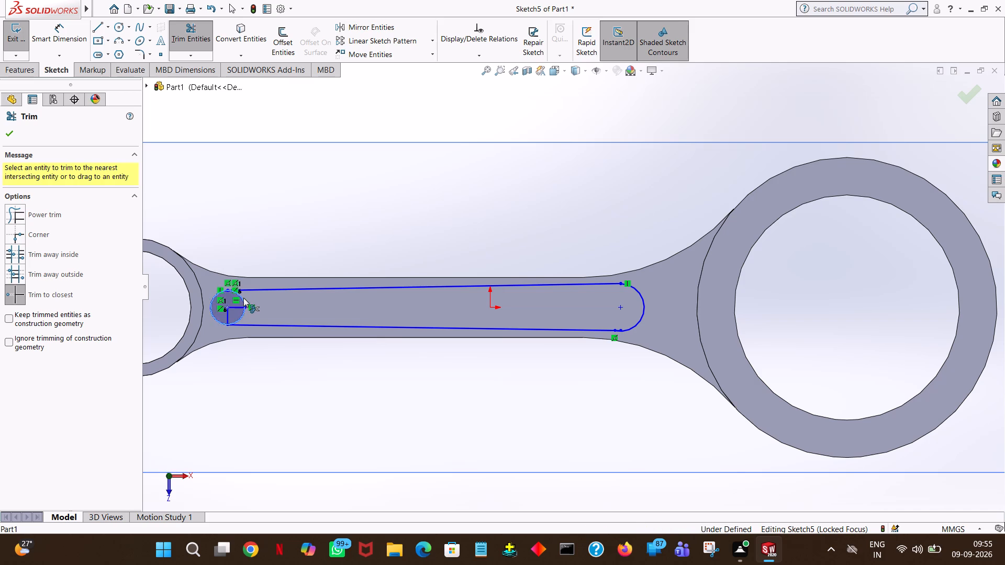
pyautogui.click(242, 313)
pyautogui.click(240, 310)
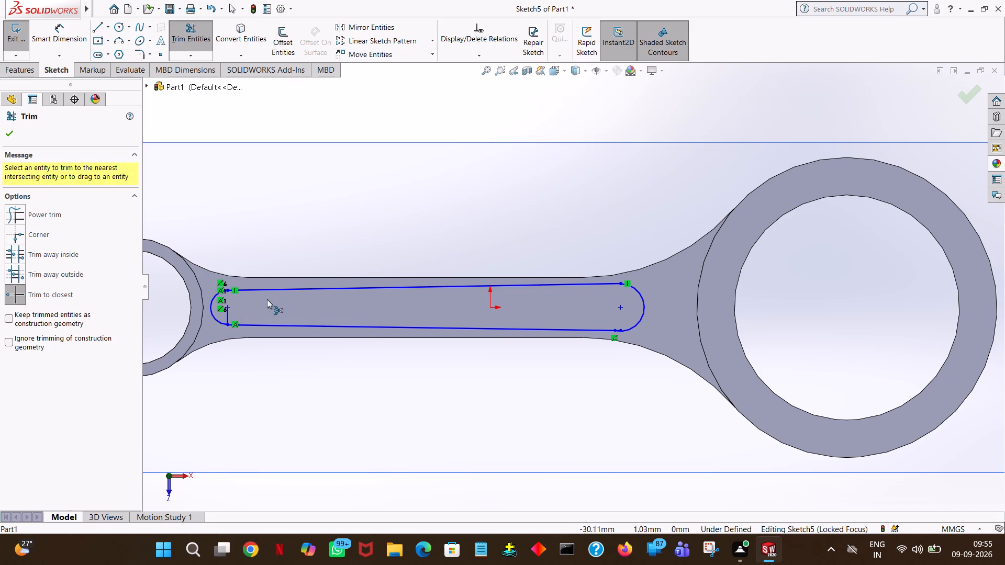
pyautogui.click(228, 319)
pyautogui.click(492, 200)
pyautogui.rightClick(492, 200)
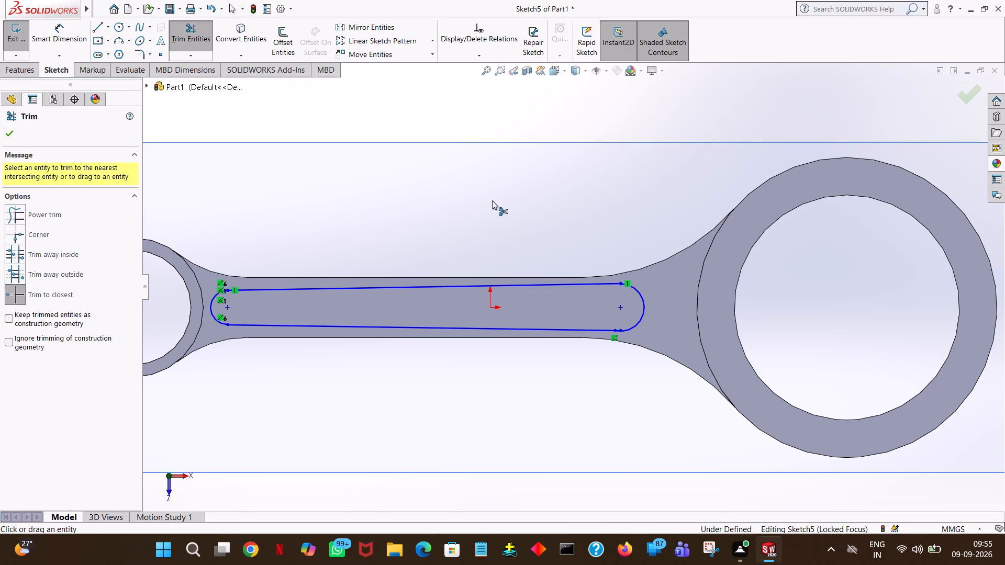
pyautogui.click(402, 176)
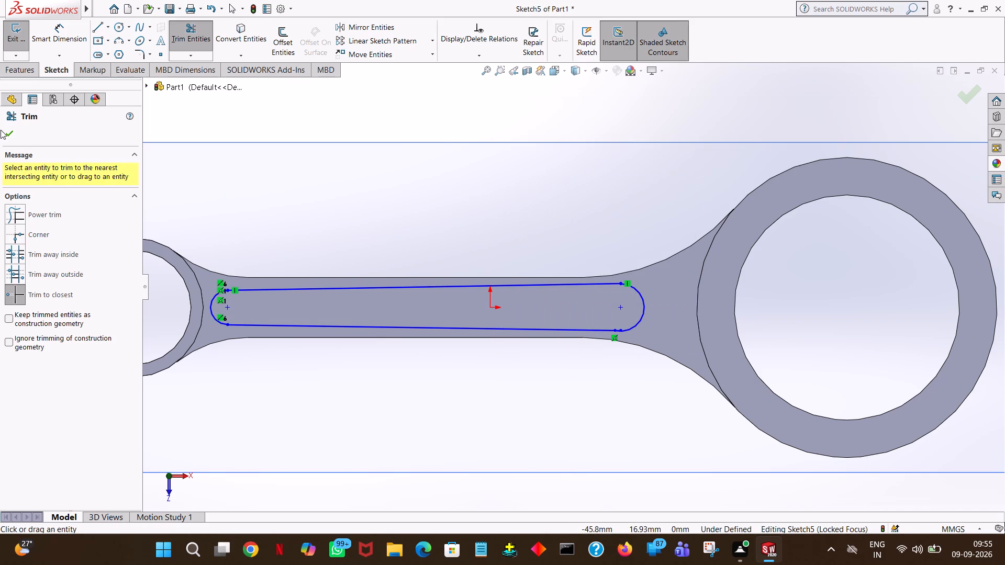
pyautogui.click(1, 130)
pyautogui.click(14, 133)
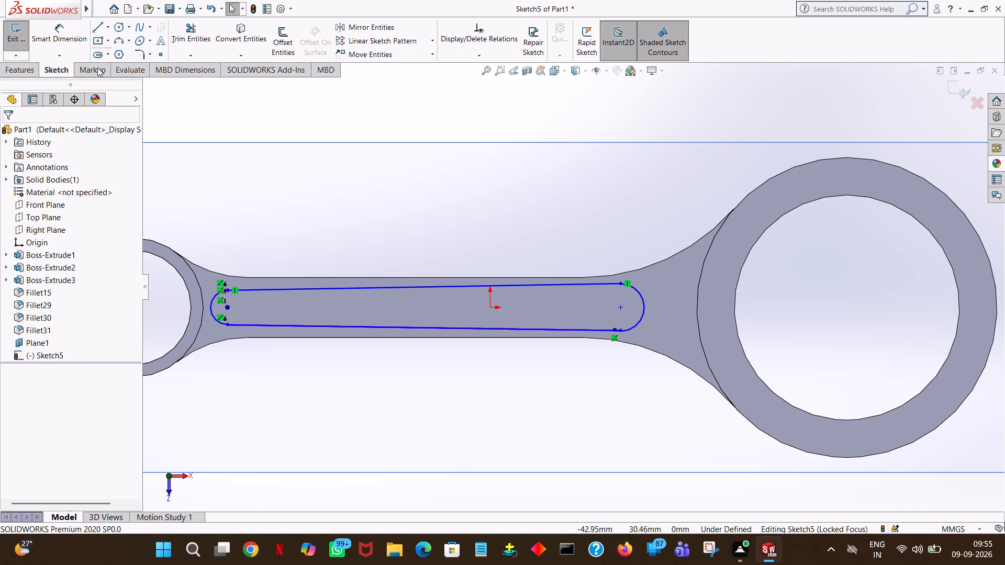
# Cut-extrude the tapered slot region into the web as a blind cut 2.5 mm deep.
pyautogui.click(17, 70)
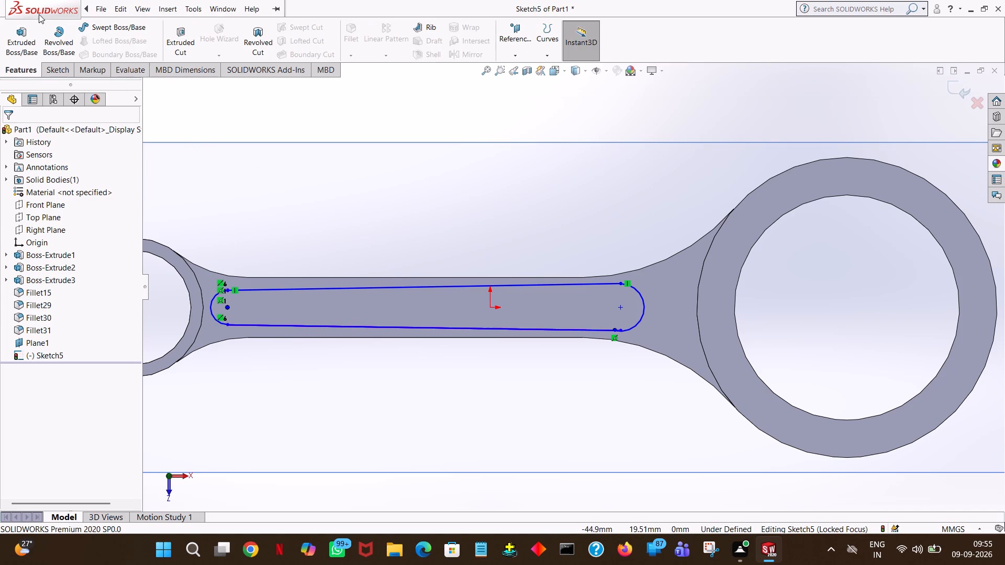
pyautogui.click(186, 34)
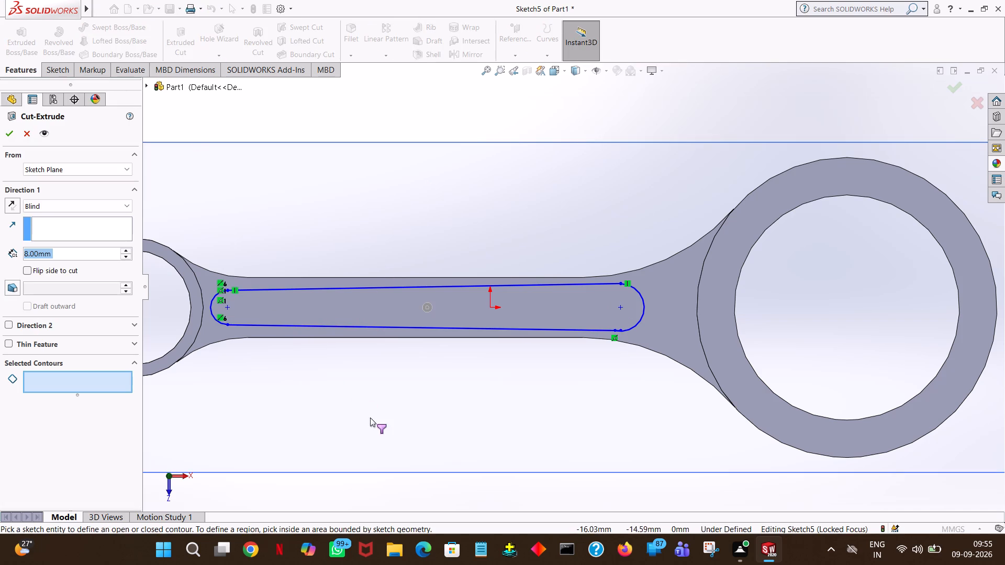
pyautogui.moveTo(370, 419); pyautogui.dragTo(379, 250, button='middle')
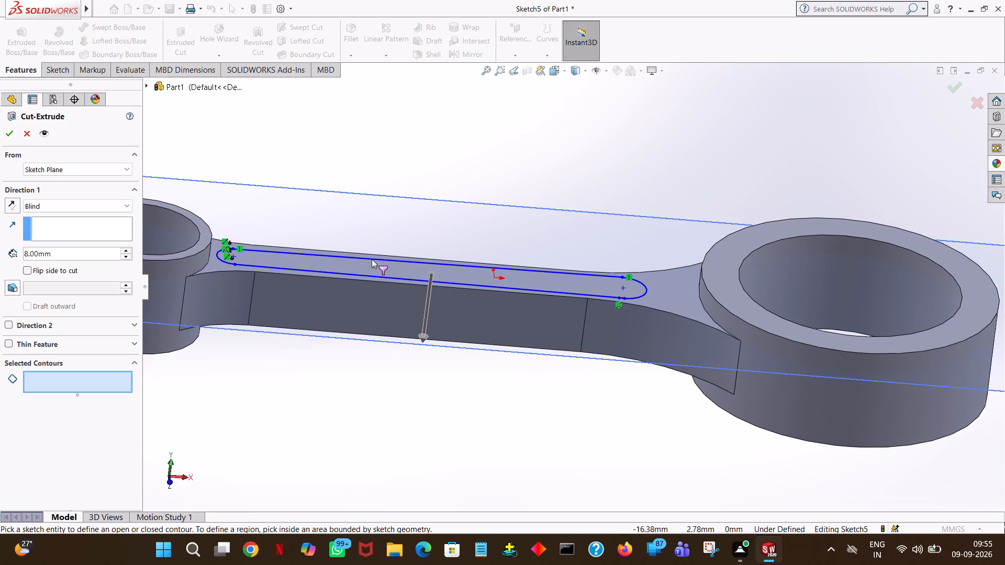
pyautogui.click(375, 269)
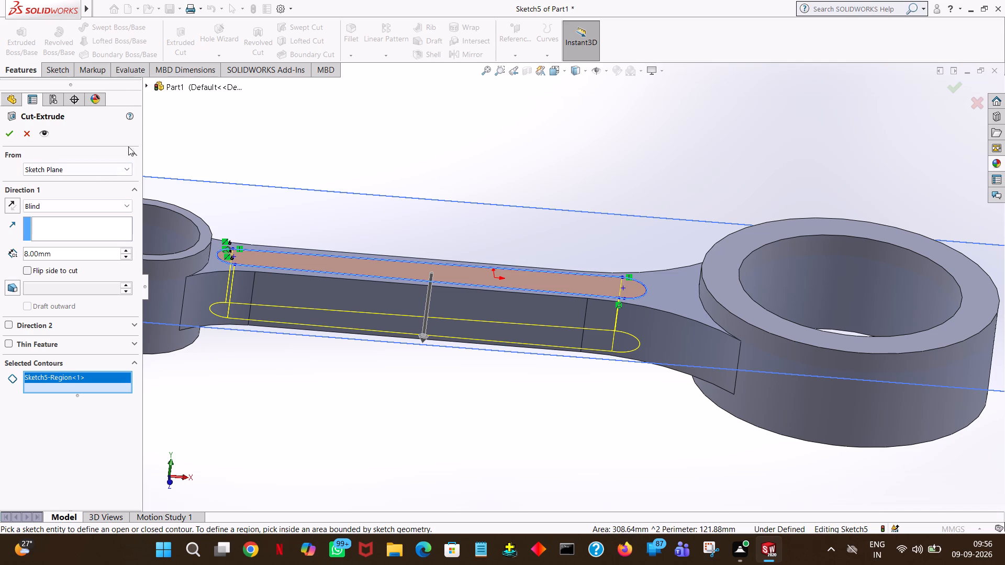
pyautogui.doubleClick(82, 253)
pyautogui.write('2.5')
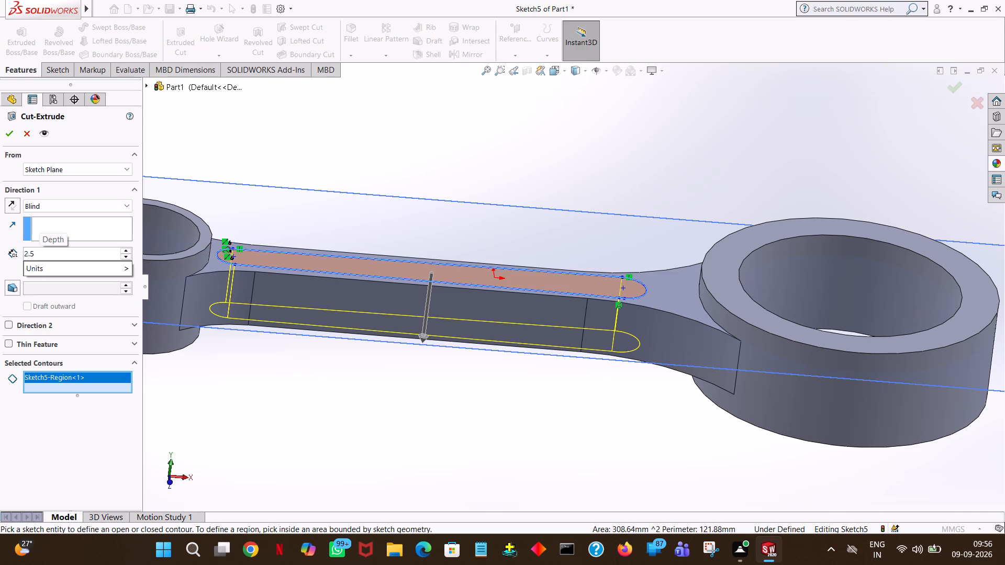
pyautogui.click(399, 85)
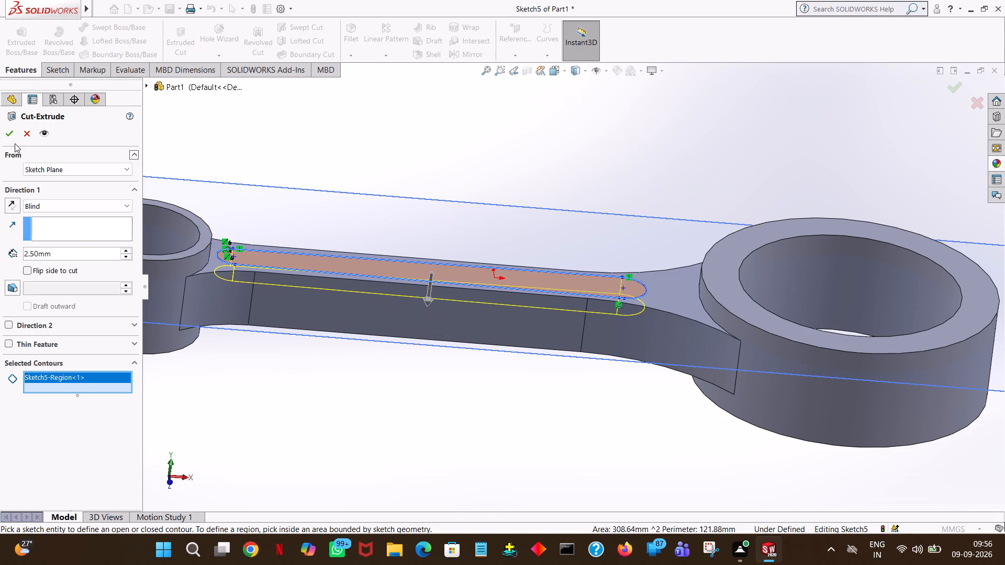
pyautogui.click(9, 132)
pyautogui.click(456, 180)
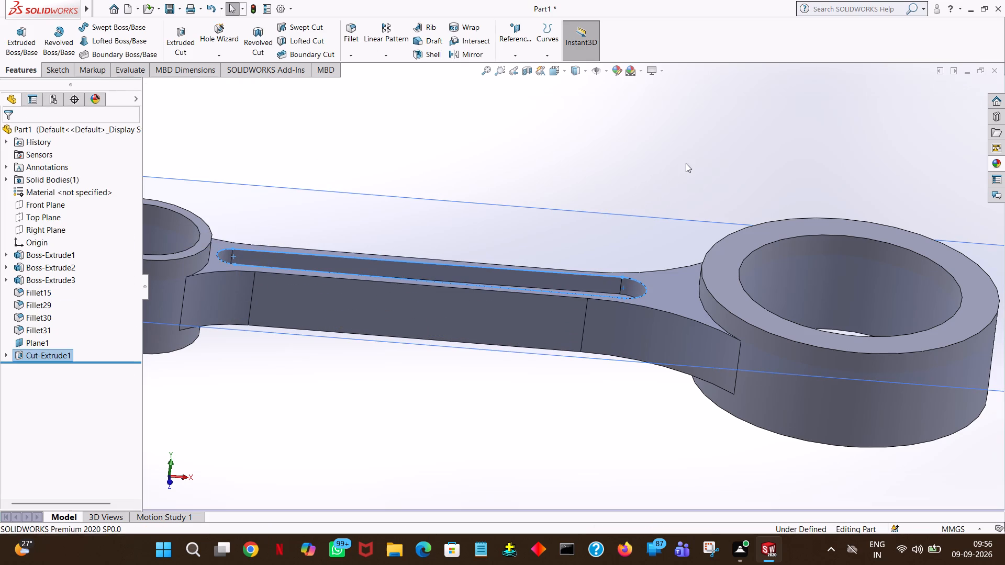
# Hide the offset reference plane Plane1.
pyautogui.moveTo(687, 165); pyautogui.dragTo(635, 319, button='middle')
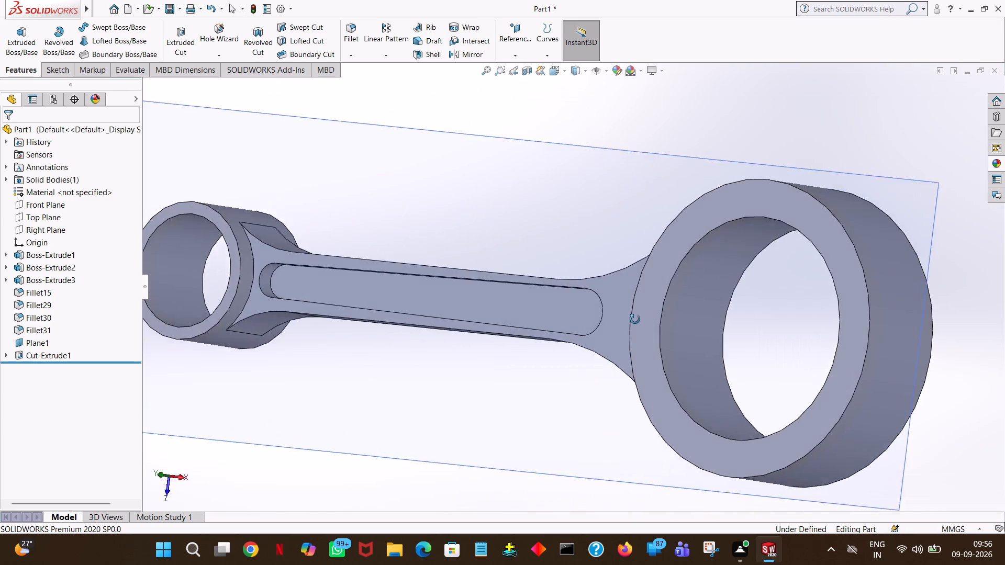
pyautogui.moveTo(635, 319); pyautogui.dragTo(704, 204, button='middle')
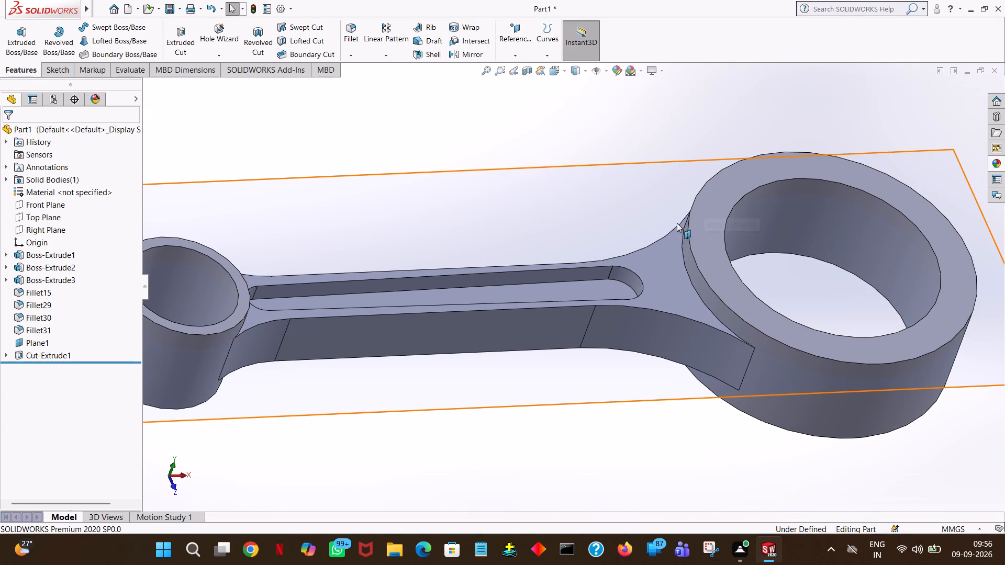
pyautogui.keyDown('ctrl'); pyautogui.scroll(-5, 677, 223); pyautogui.keyUp('ctrl')
pyautogui.keyDown('ctrl'); pyautogui.scroll(9, 677, 223); pyautogui.keyUp('ctrl')
pyautogui.click(836, 161)
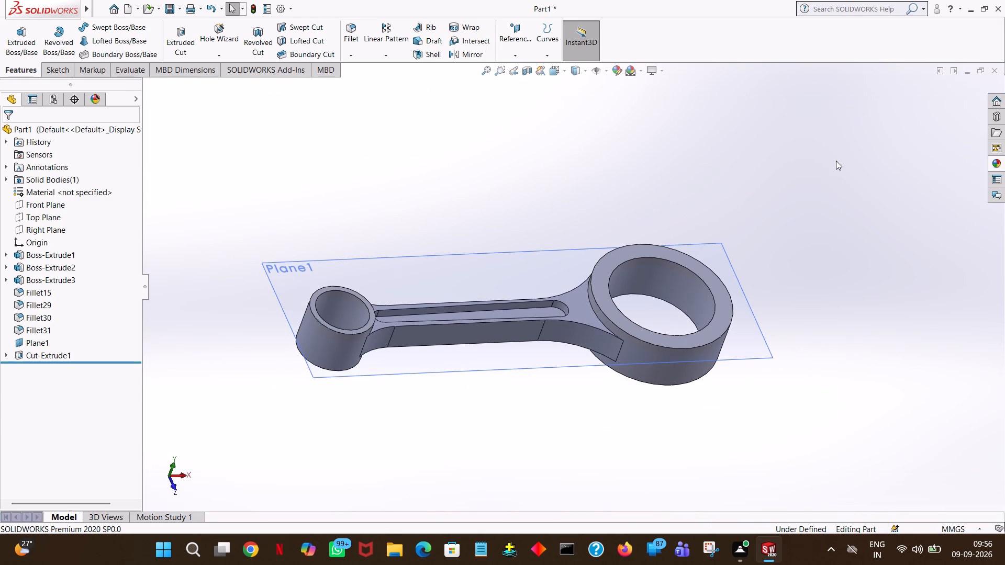
pyautogui.click(51, 343)
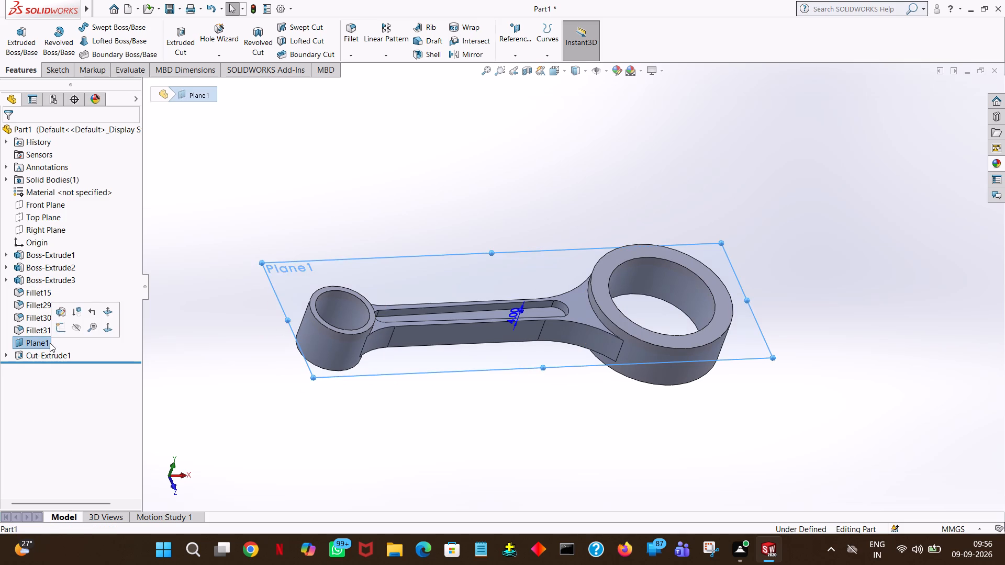
pyautogui.click(82, 327)
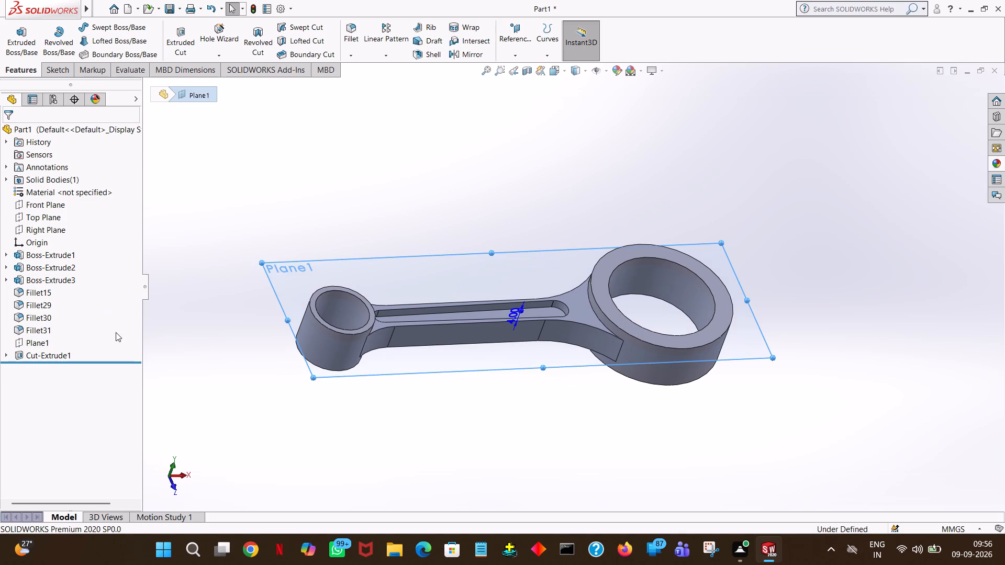
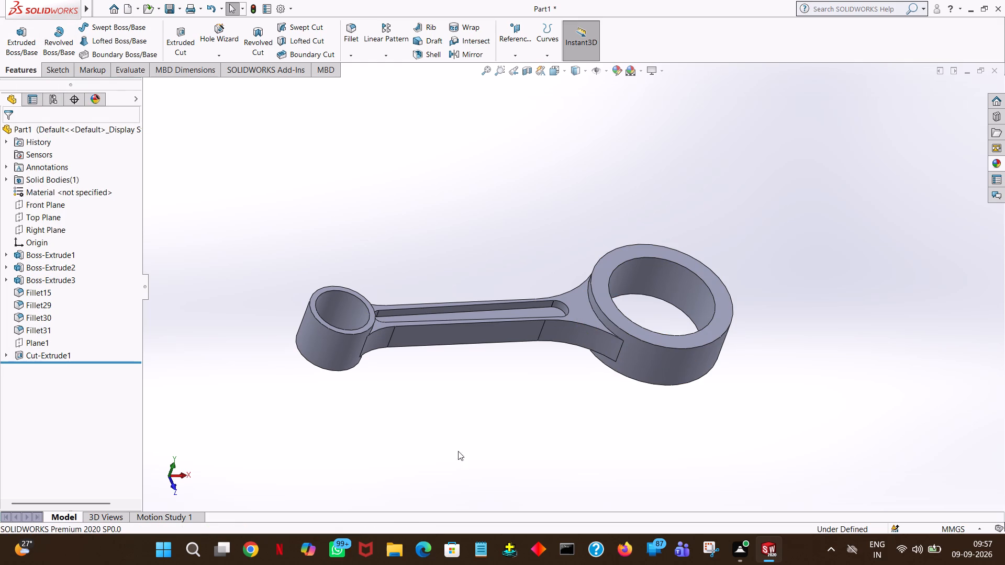
# Create a reference plane offset 7 mm above the Top Plane, level with the upper faces of the rod's two ends.
pyautogui.moveTo(504, 414); pyautogui.dragTo(481, 332, button='middle')
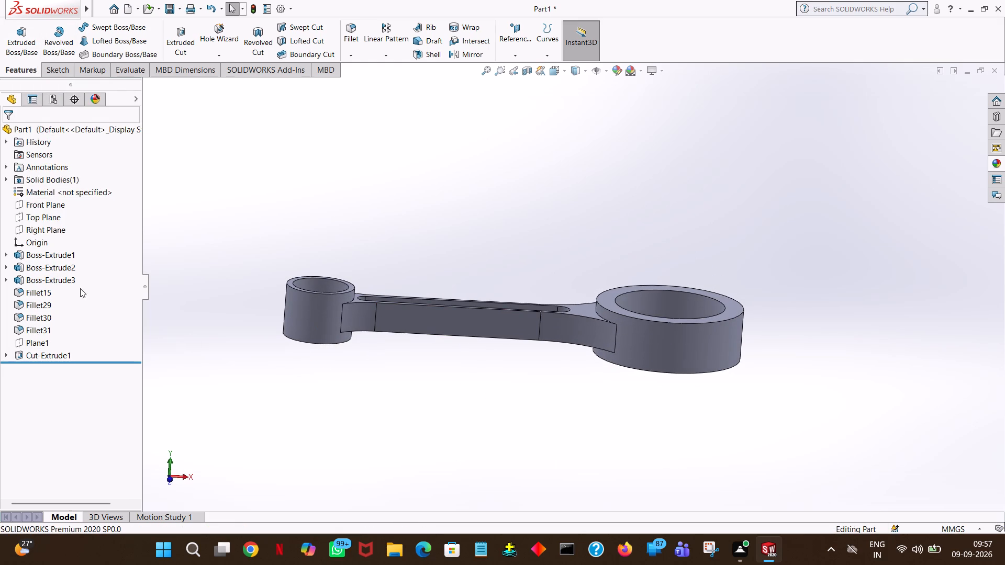
pyautogui.click(43, 219)
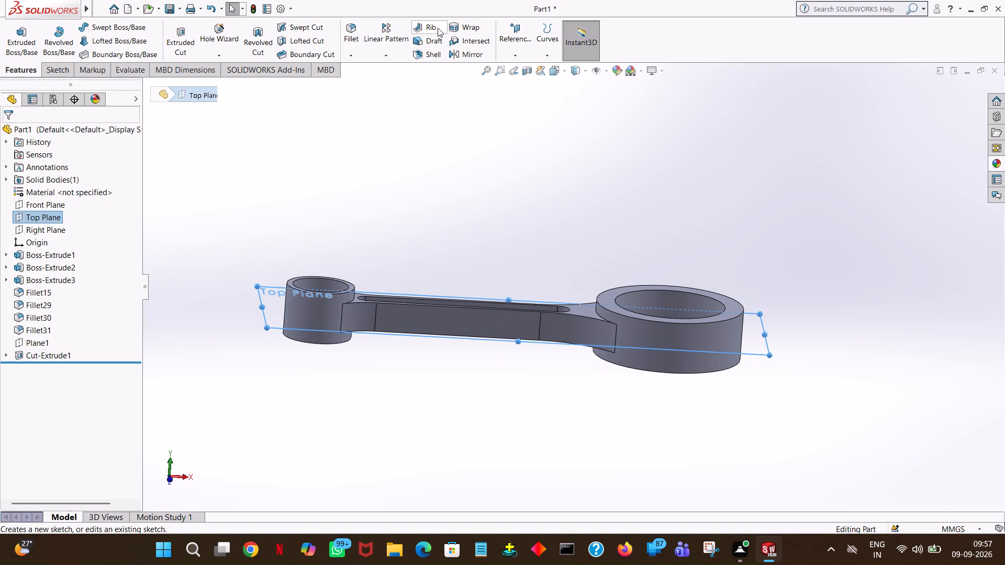
pyautogui.click(527, 54)
pyautogui.click(523, 72)
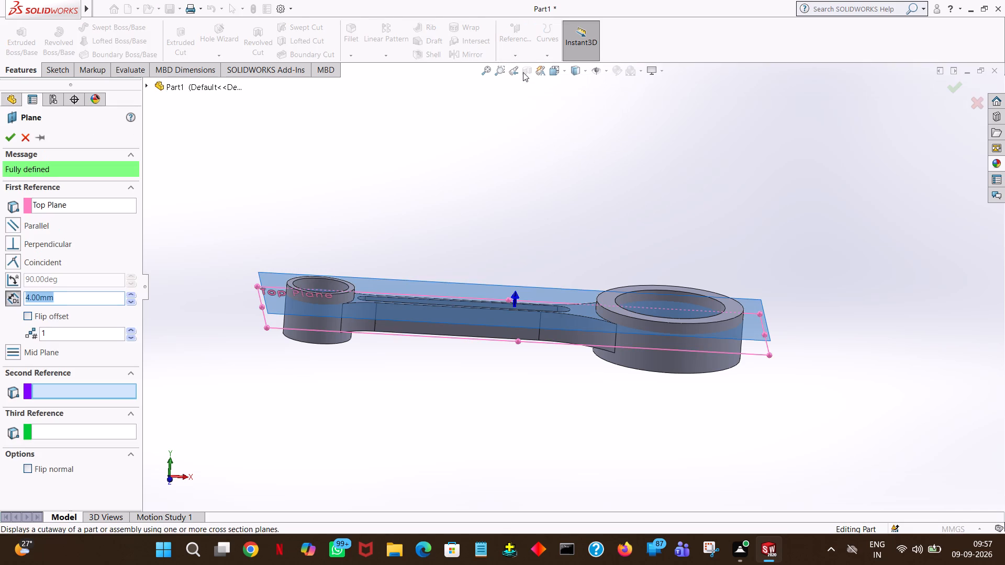
pyautogui.moveTo(587, 104); pyautogui.dragTo(584, 58, button='middle')
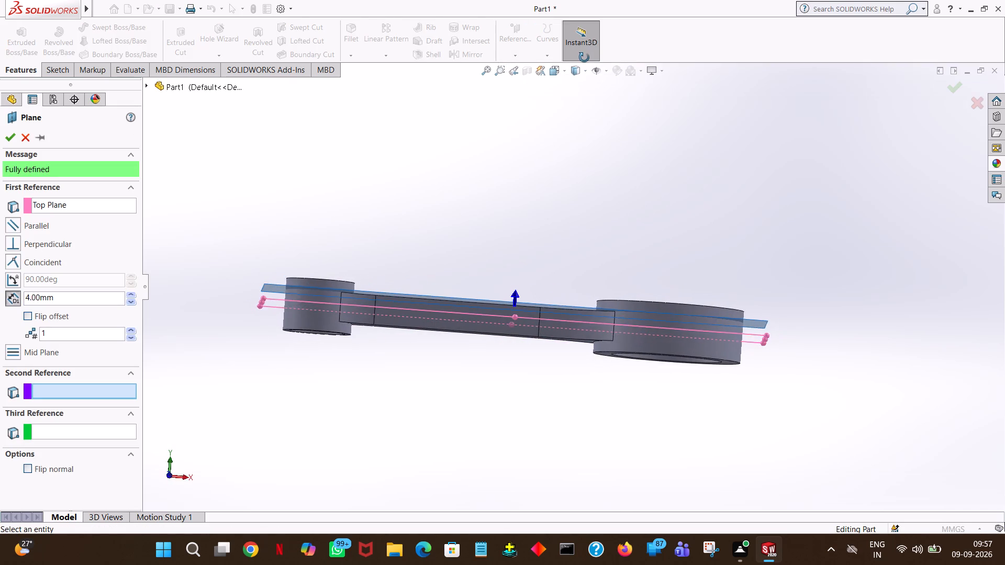
pyautogui.moveTo(584, 58); pyautogui.dragTo(581, 62, button='middle')
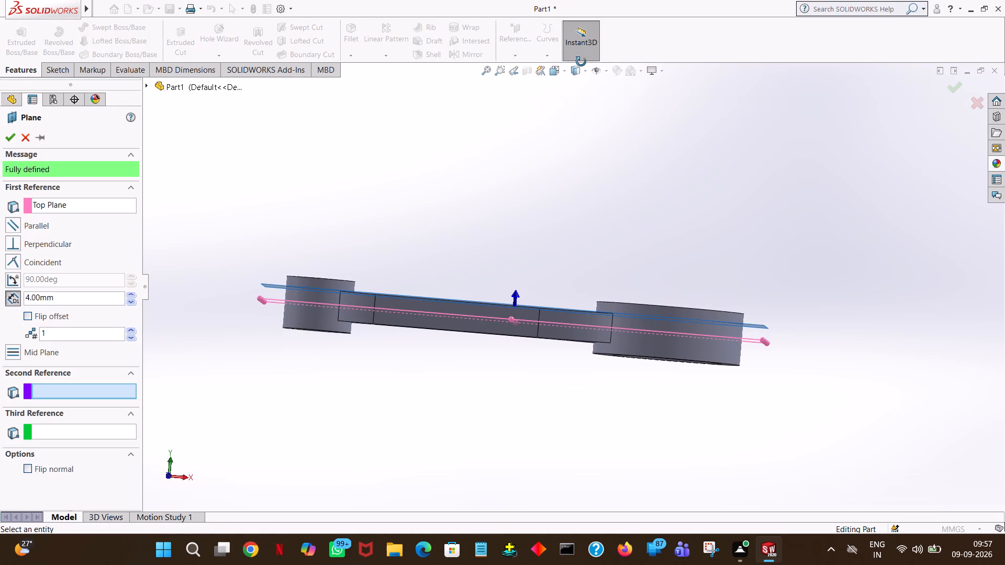
pyautogui.moveTo(581, 62); pyautogui.dragTo(594, 73, button='middle')
pyautogui.click(130, 292)
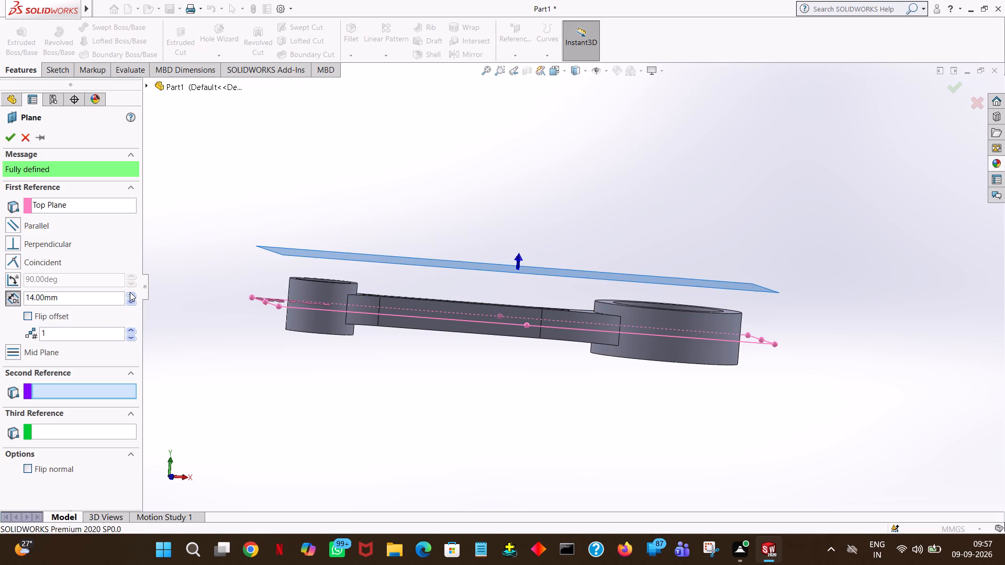
pyautogui.click(133, 303)
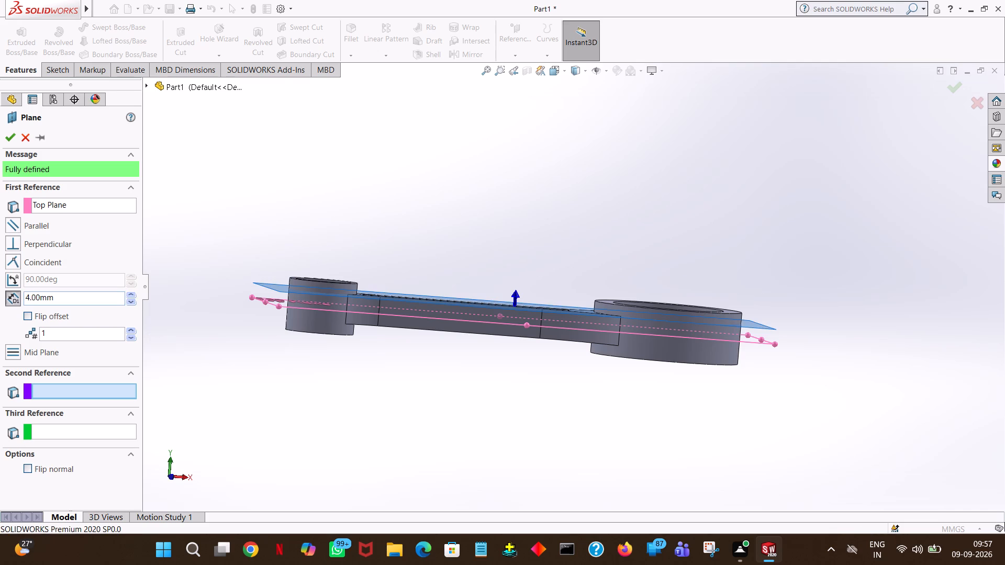
pyautogui.doubleClick(68, 300)
pyautogui.press('5')
pyautogui.click(331, 212)
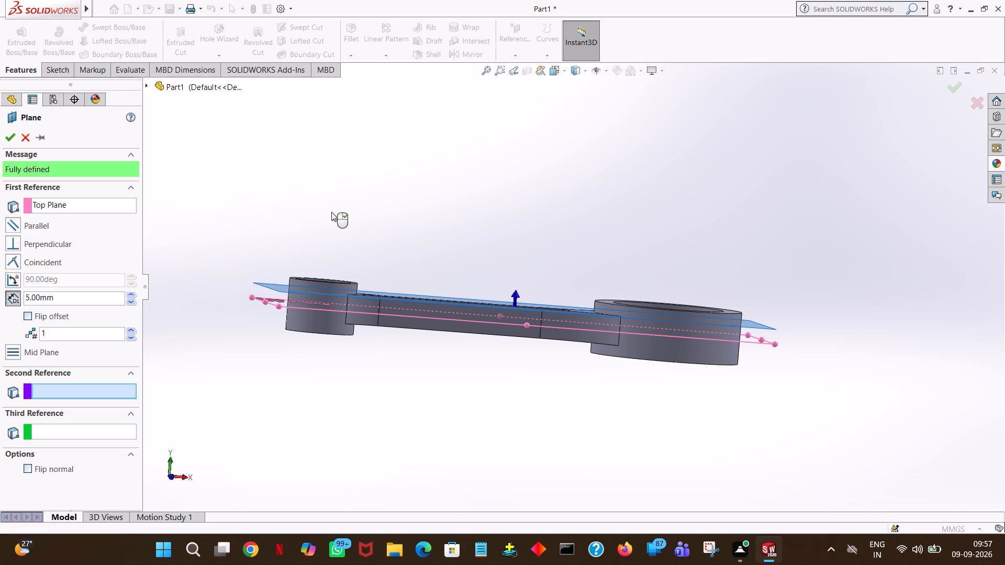
pyautogui.moveTo(434, 205); pyautogui.dragTo(420, 194, button='middle')
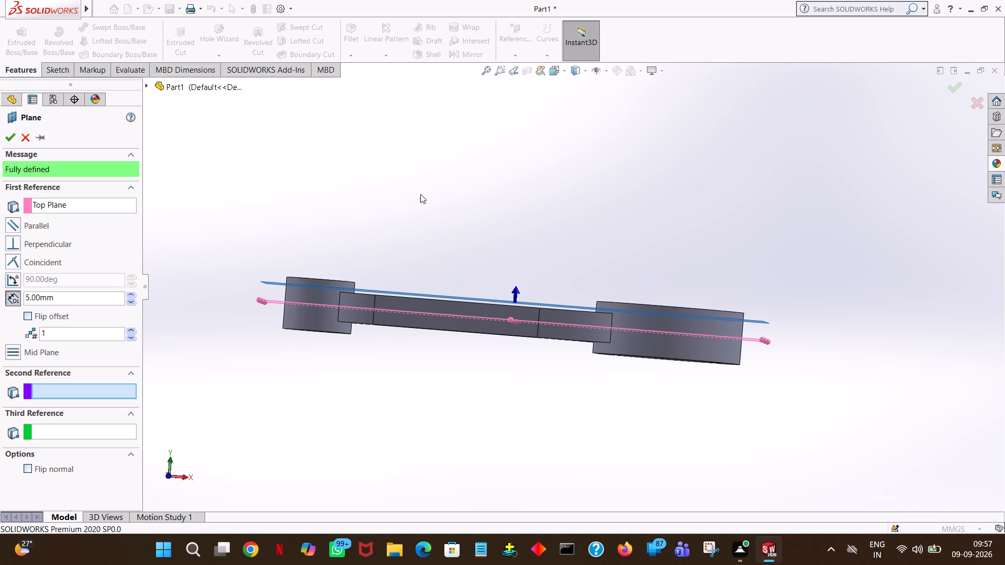
pyautogui.doubleClick(69, 300)
pyautogui.press('6')
pyautogui.click(384, 167)
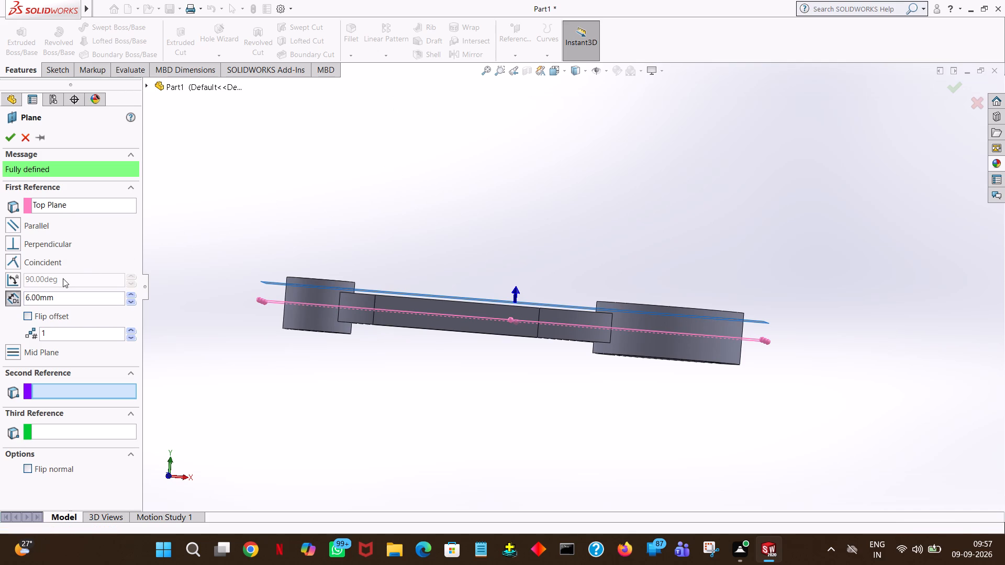
pyautogui.doubleClick(62, 296)
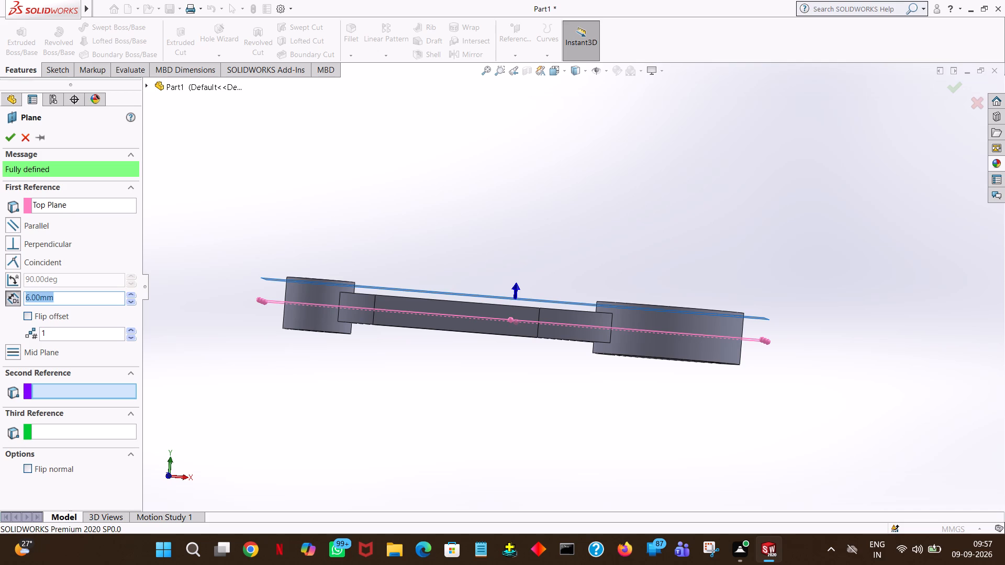
pyautogui.press('7')
pyautogui.click(428, 218)
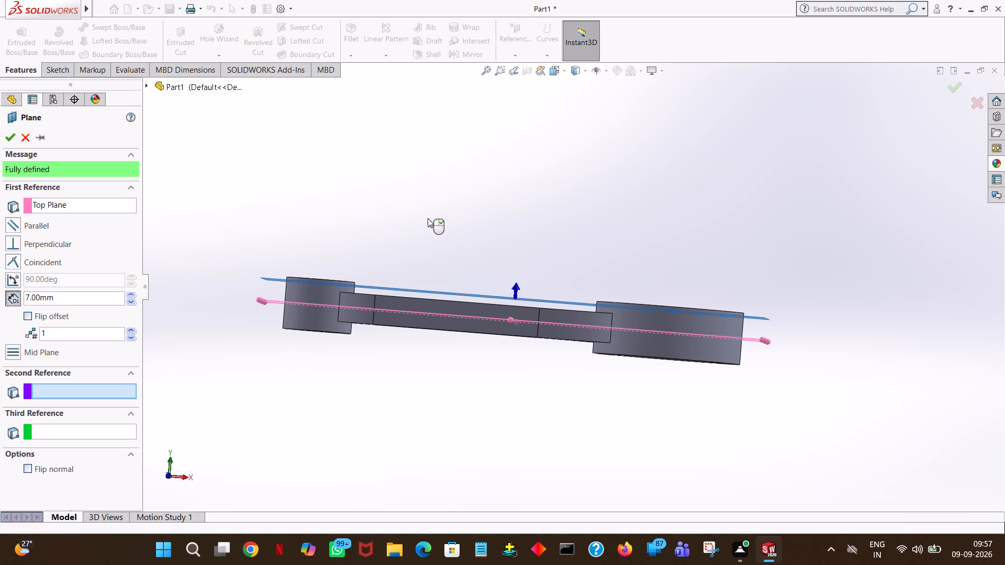
pyautogui.moveTo(751, 117); pyautogui.dragTo(757, 137, button='middle')
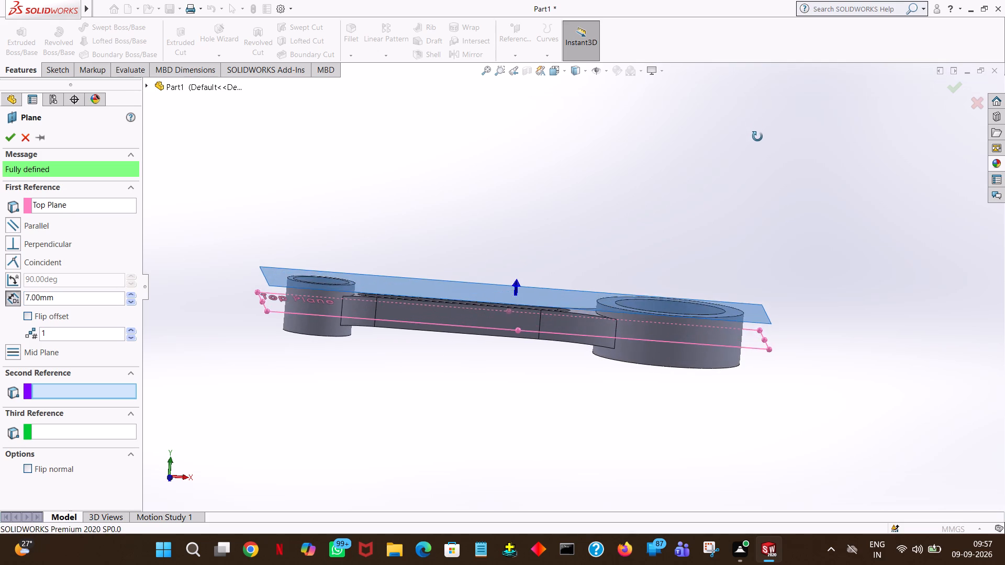
pyautogui.moveTo(757, 137); pyautogui.dragTo(764, 116, button='middle')
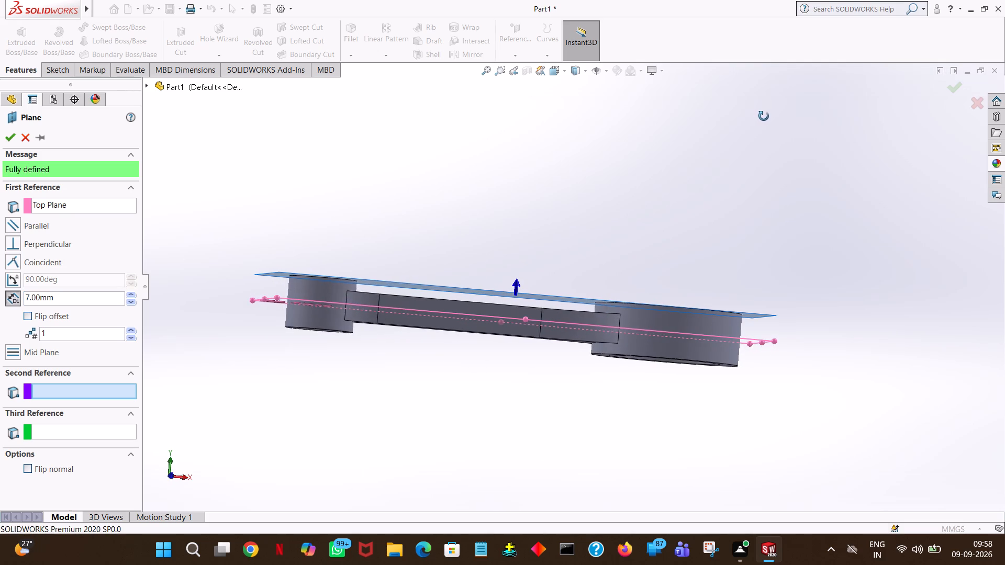
pyautogui.moveTo(764, 116); pyautogui.dragTo(778, 124, button='middle')
pyautogui.moveTo(788, 130); pyautogui.dragTo(887, 155, button='middle')
pyautogui.middleClick(958, 162)
pyautogui.moveTo(932, 201); pyautogui.dragTo(890, 245, button='middle')
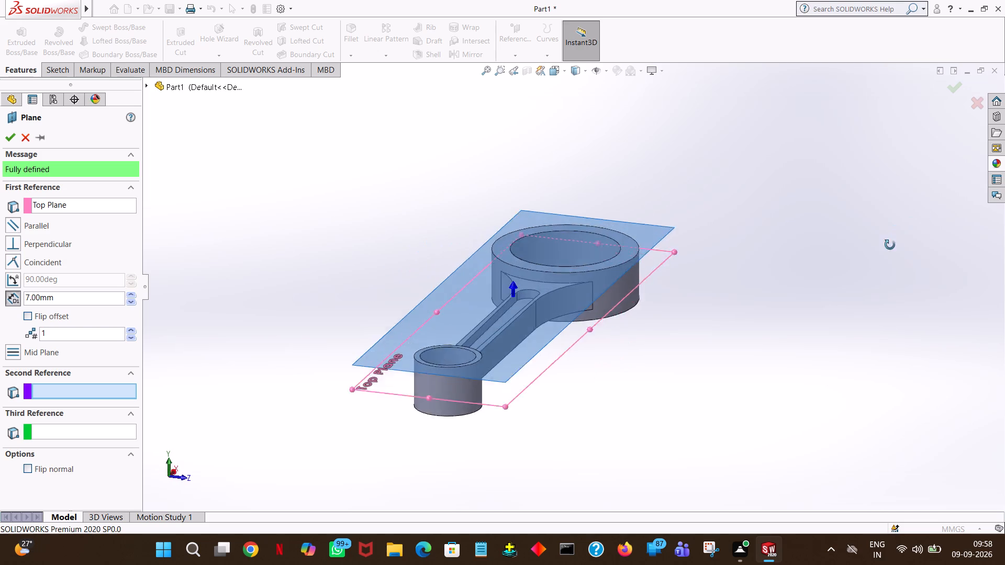
pyautogui.moveTo(890, 245); pyautogui.dragTo(880, 300, button='middle')
pyautogui.moveTo(828, 243); pyautogui.dragTo(765, 162, button='middle')
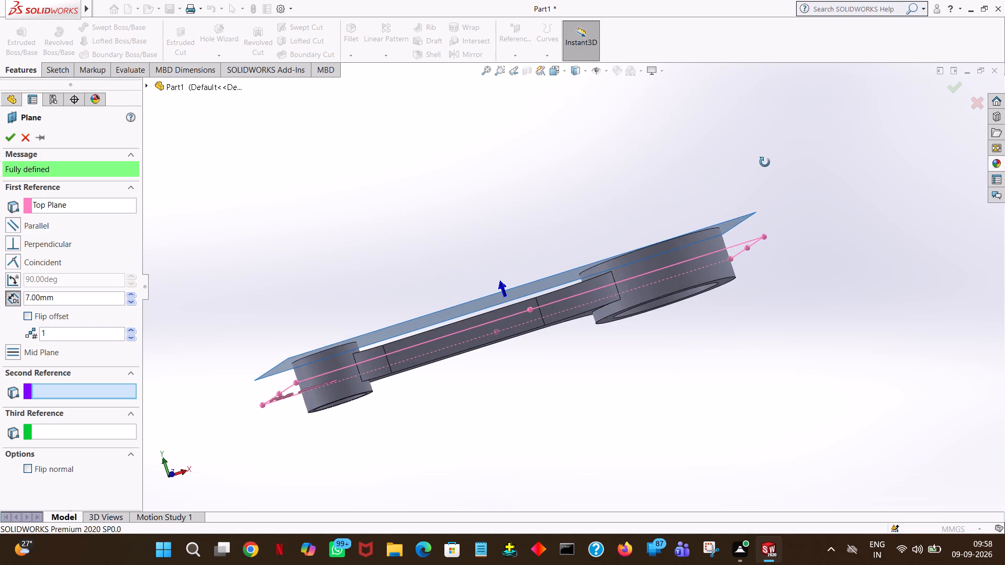
pyautogui.moveTo(765, 162); pyautogui.dragTo(755, 180, button='middle')
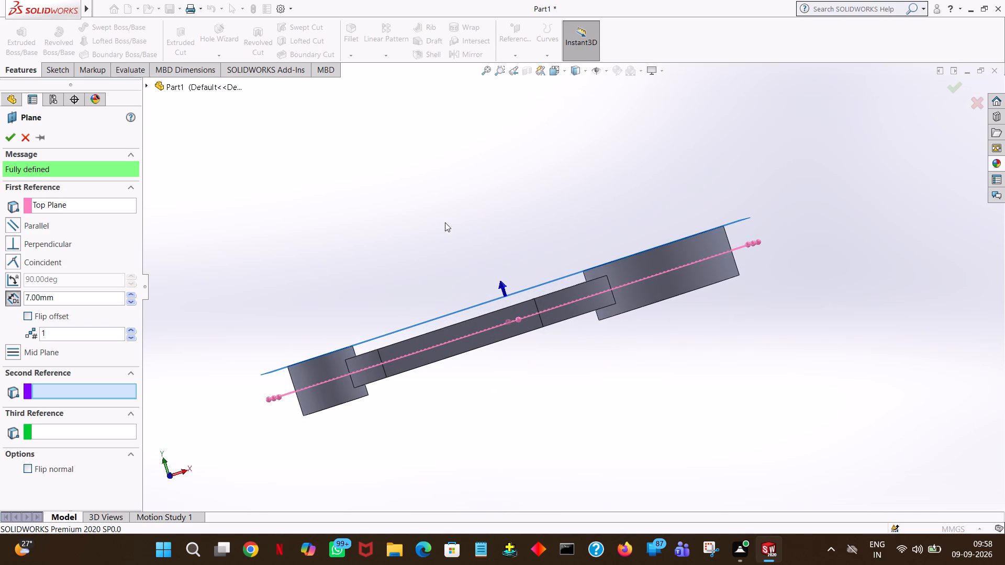
pyautogui.click(12, 131)
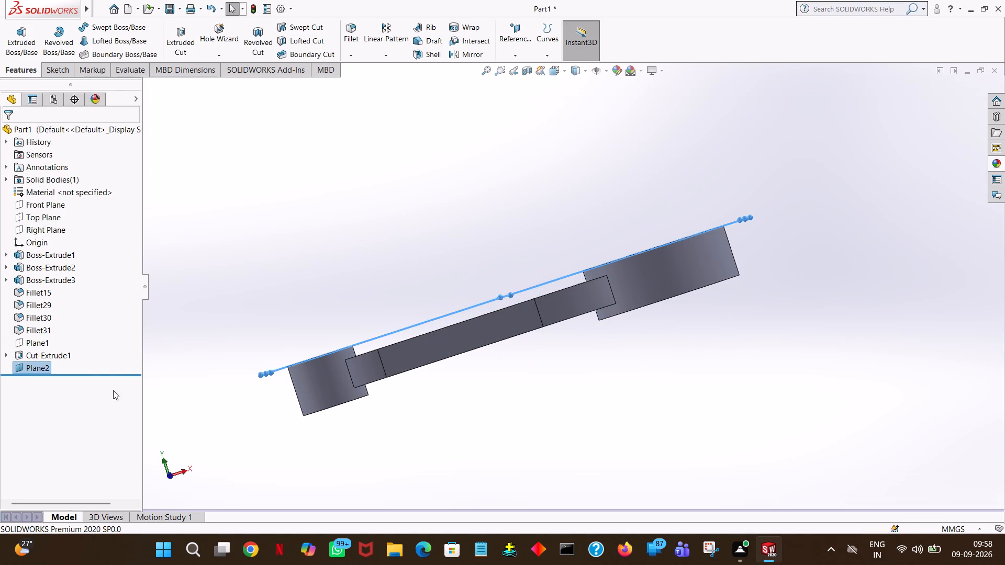
# On the new offset plane, sketch a horizontal line about 38 mm long from the origin to the small end's outer edge.
pyautogui.click(38, 366)
pyautogui.click(45, 355)
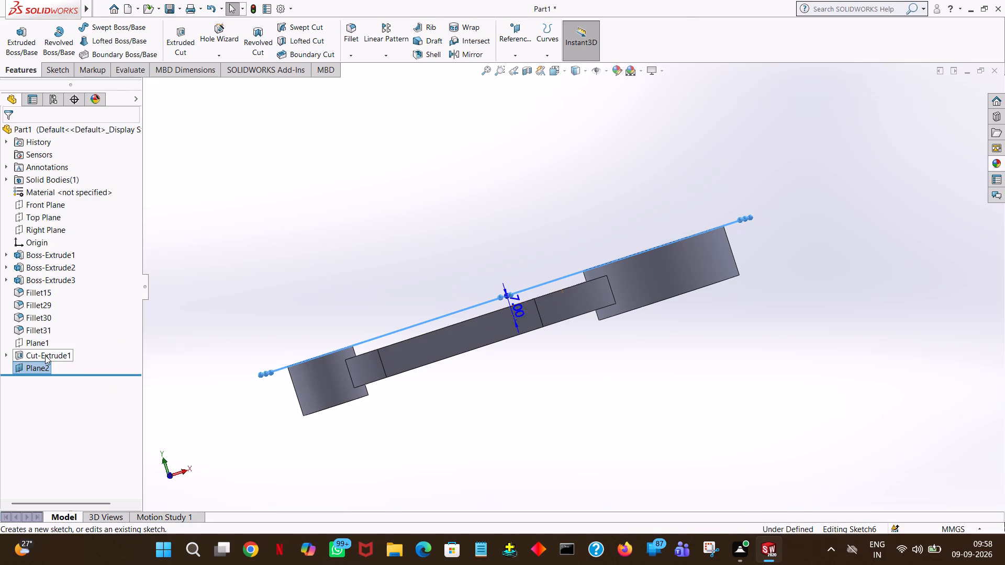
pyautogui.moveTo(467, 232); pyautogui.dragTo(495, 327, button='middle')
pyautogui.press('space')
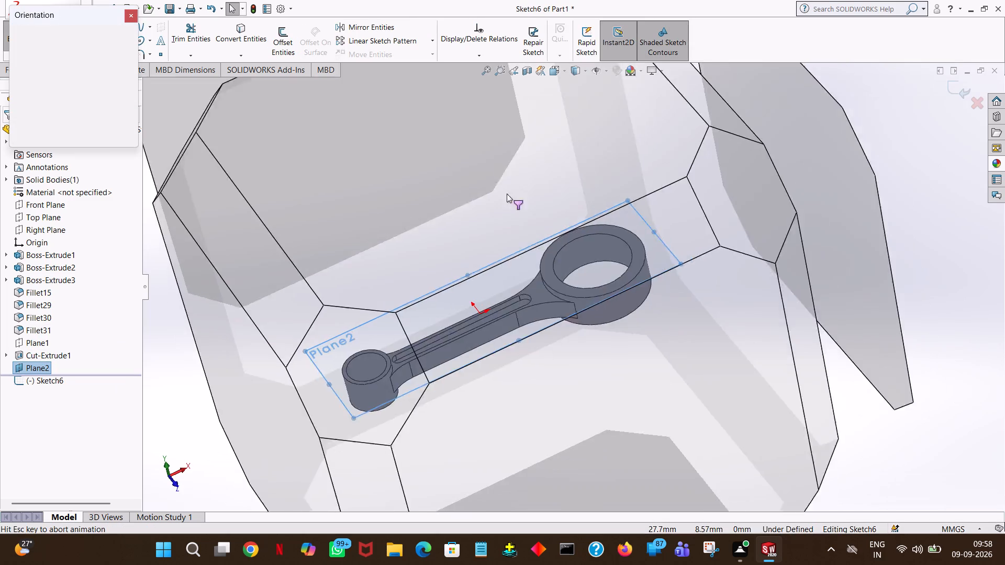
pyautogui.click(135, 82)
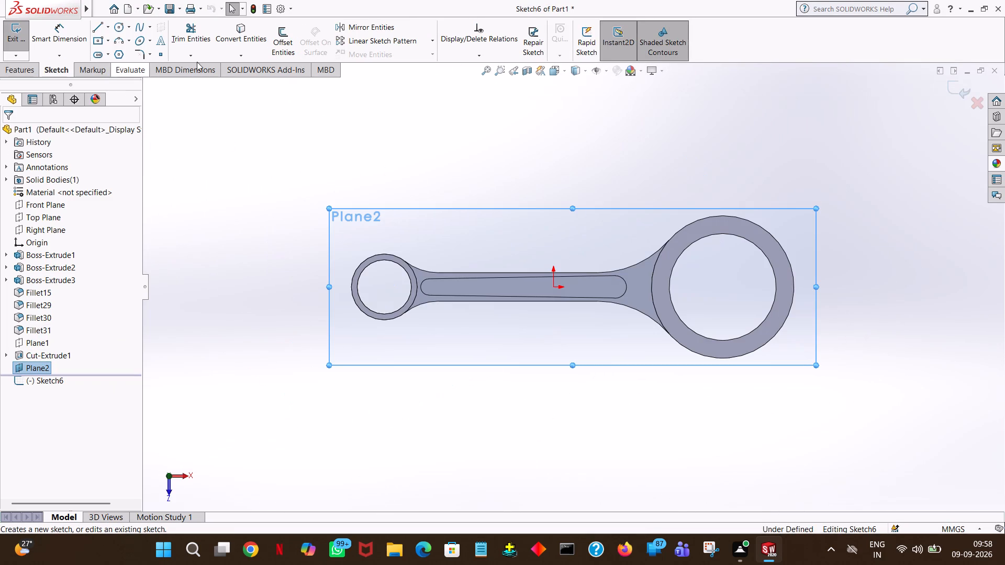
pyautogui.click(97, 31)
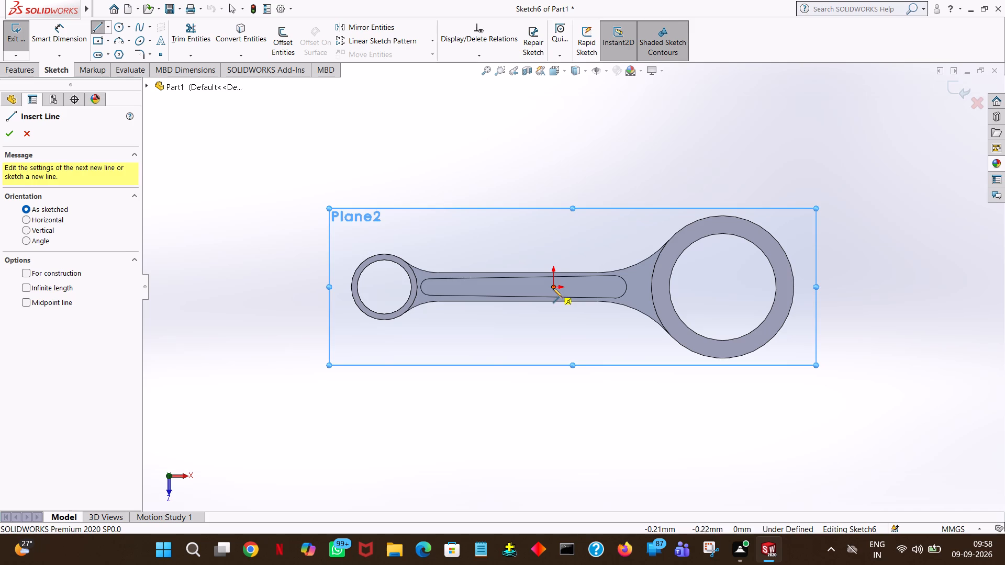
pyautogui.click(552, 287)
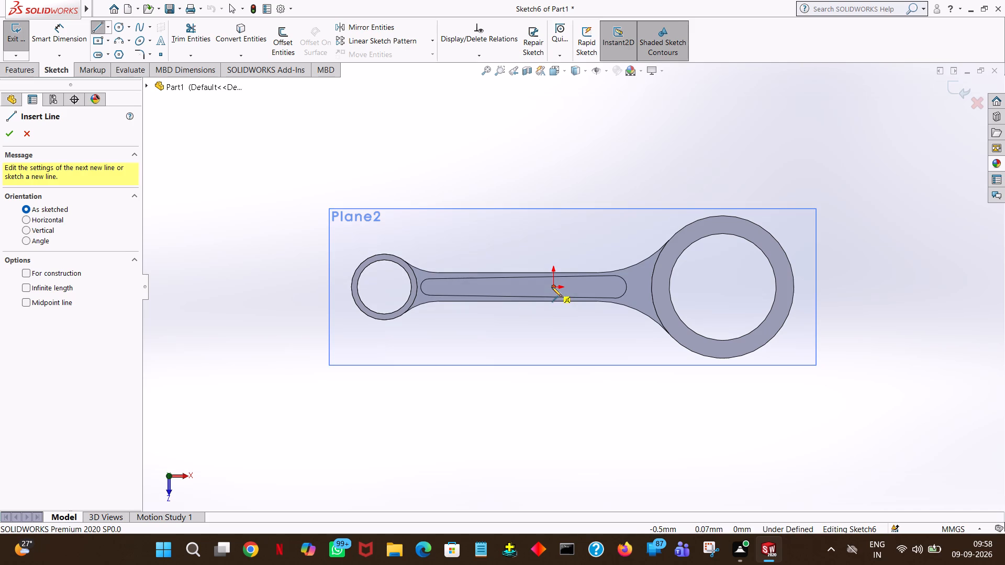
pyautogui.click(417, 287)
pyautogui.rightClick(520, 190)
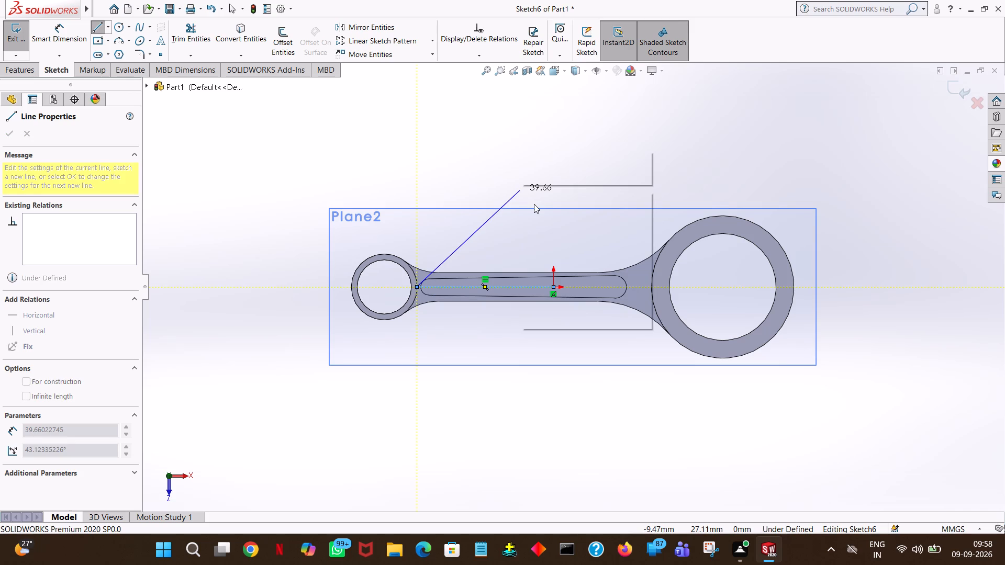
pyautogui.click(541, 193)
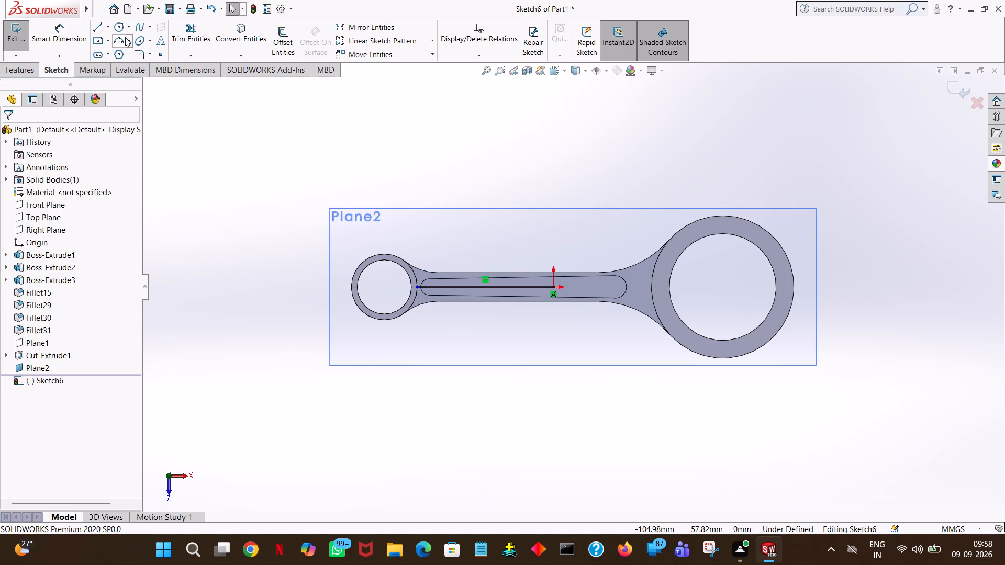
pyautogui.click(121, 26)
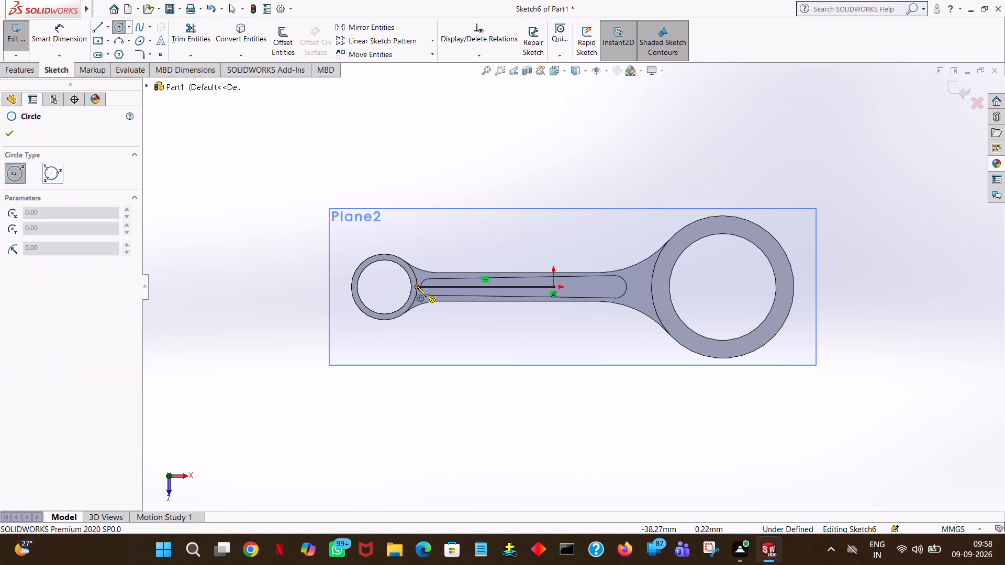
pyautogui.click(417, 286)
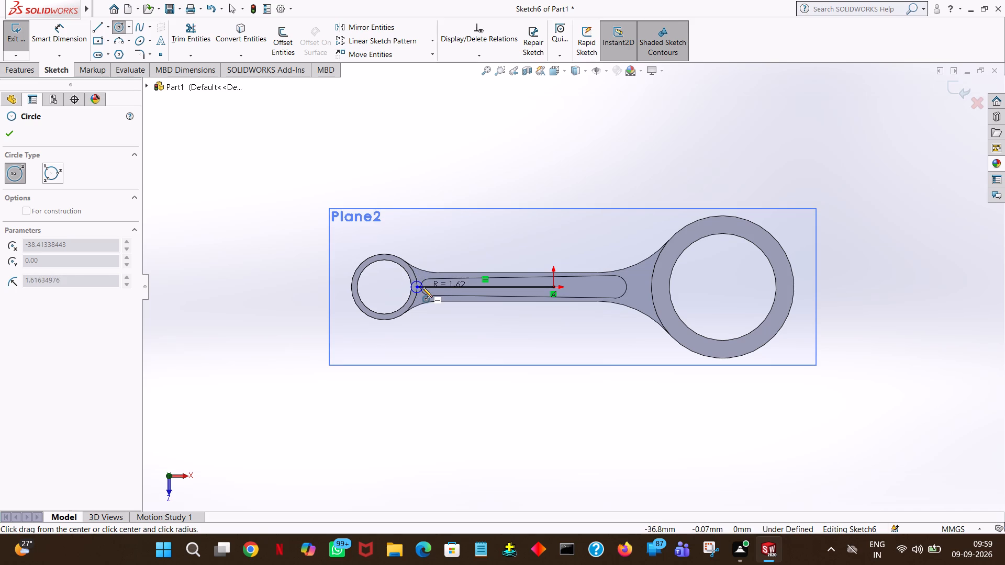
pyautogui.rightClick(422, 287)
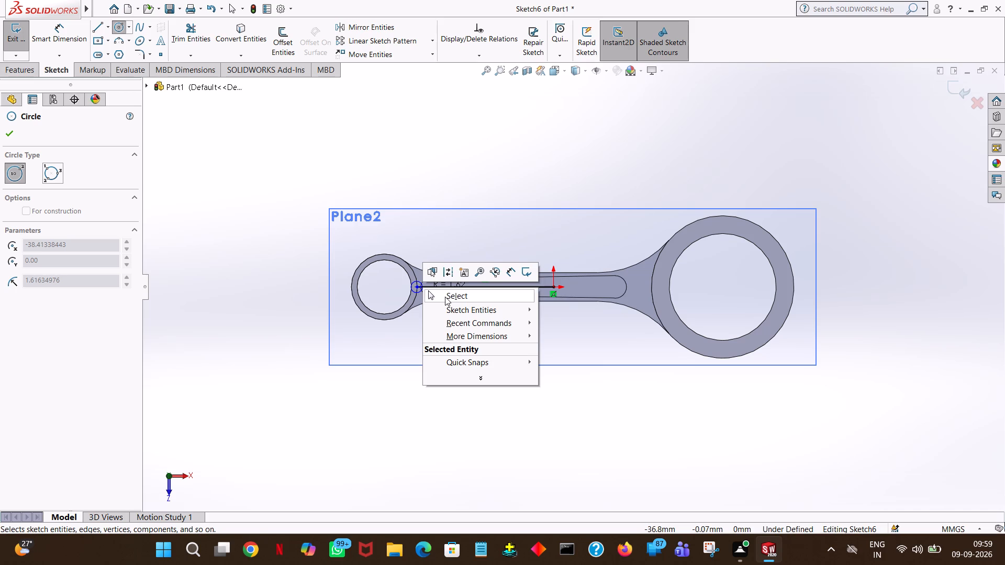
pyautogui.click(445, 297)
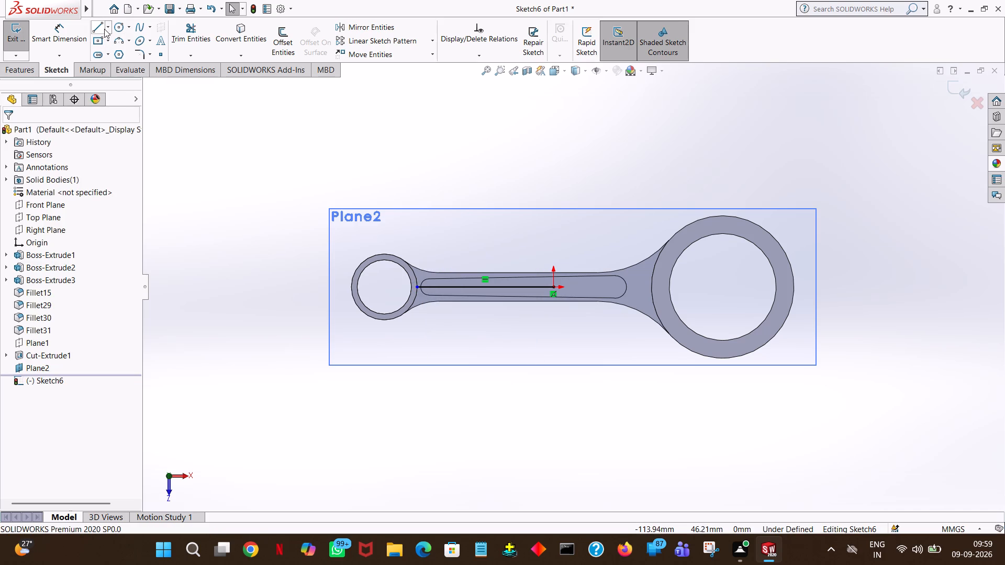
# Sketch a horizontal line about 1.5 mm long from the existing line's outer endpoint at the small end, running inward along the centreline.
pyautogui.click(104, 29)
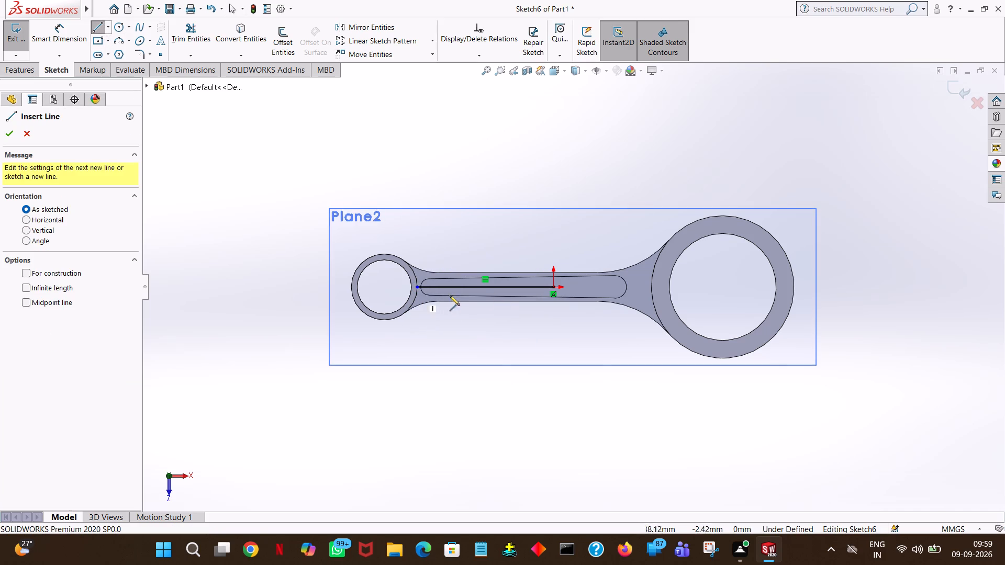
pyautogui.keyDown('ctrl'); pyautogui.scroll(-8, 457, 301); pyautogui.keyUp('ctrl')
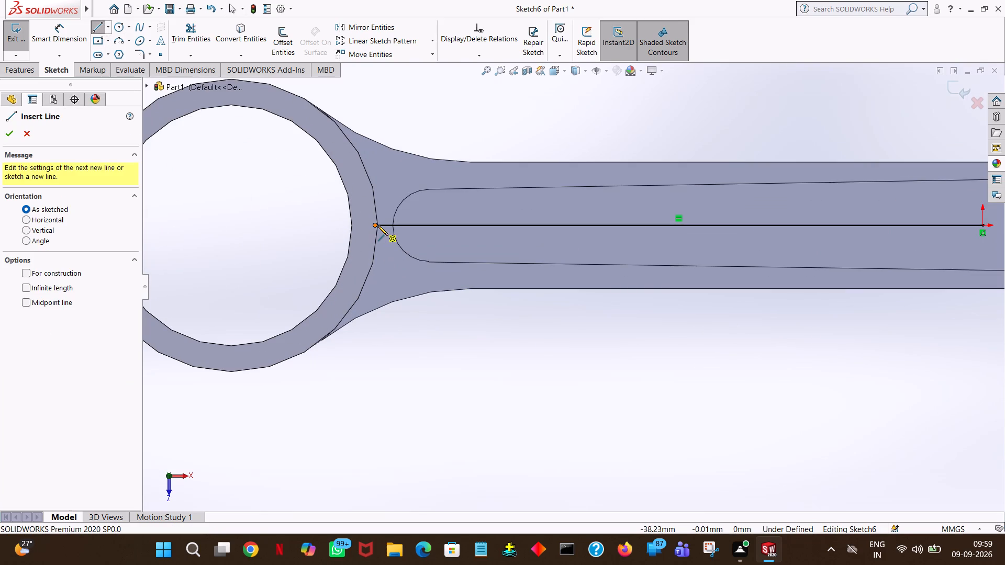
pyautogui.click(376, 226)
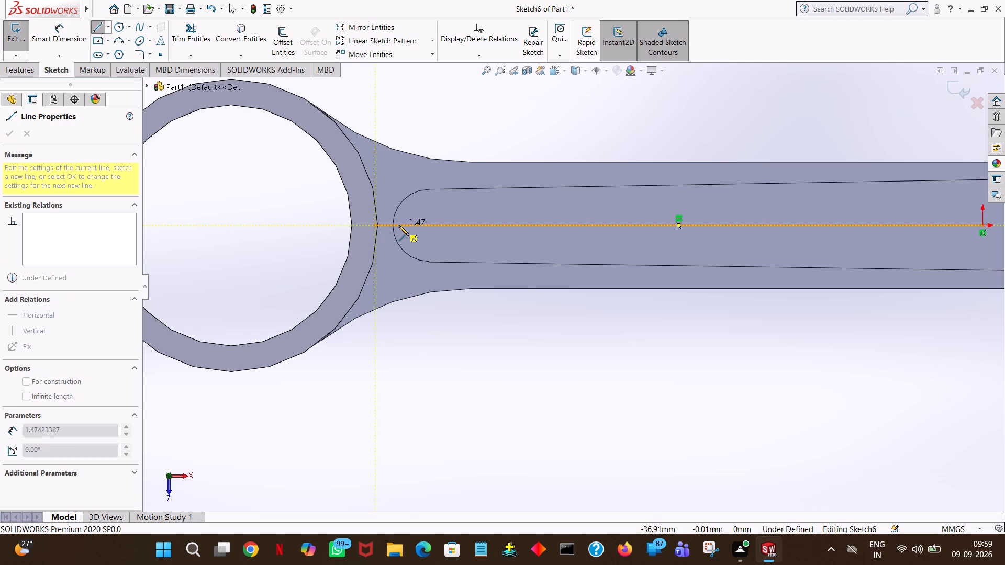
pyautogui.click(399, 225)
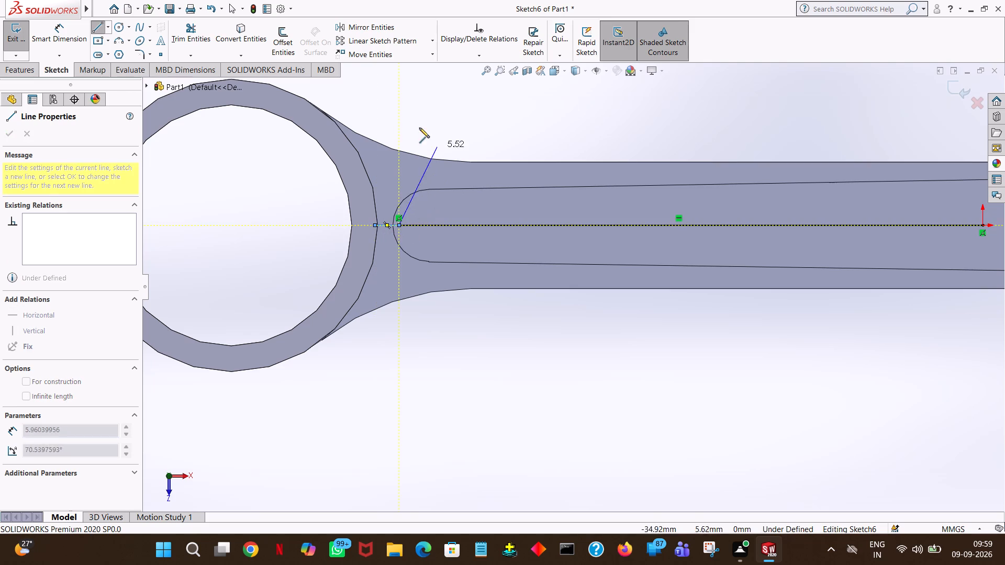
pyautogui.rightClick(388, 120)
pyautogui.click(397, 129)
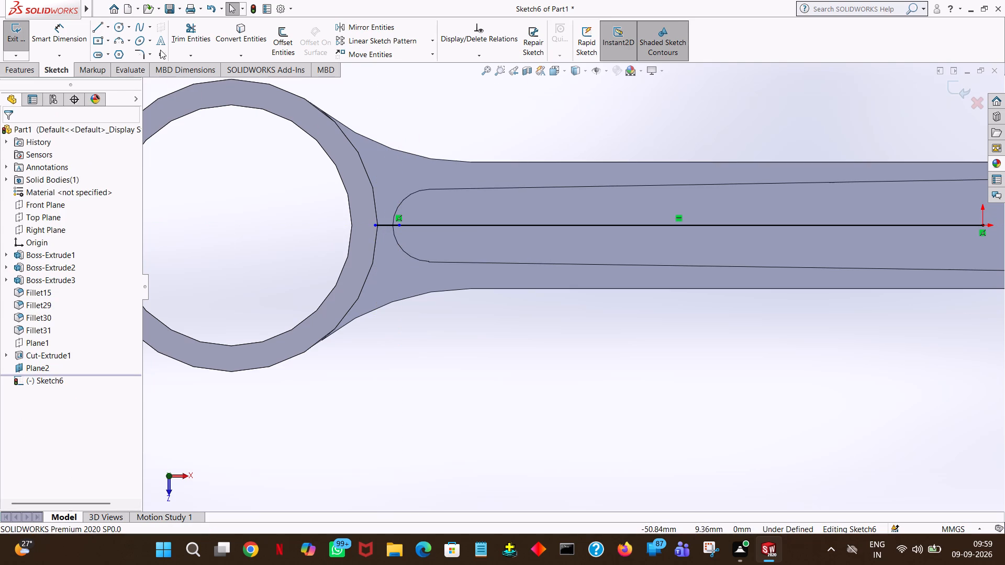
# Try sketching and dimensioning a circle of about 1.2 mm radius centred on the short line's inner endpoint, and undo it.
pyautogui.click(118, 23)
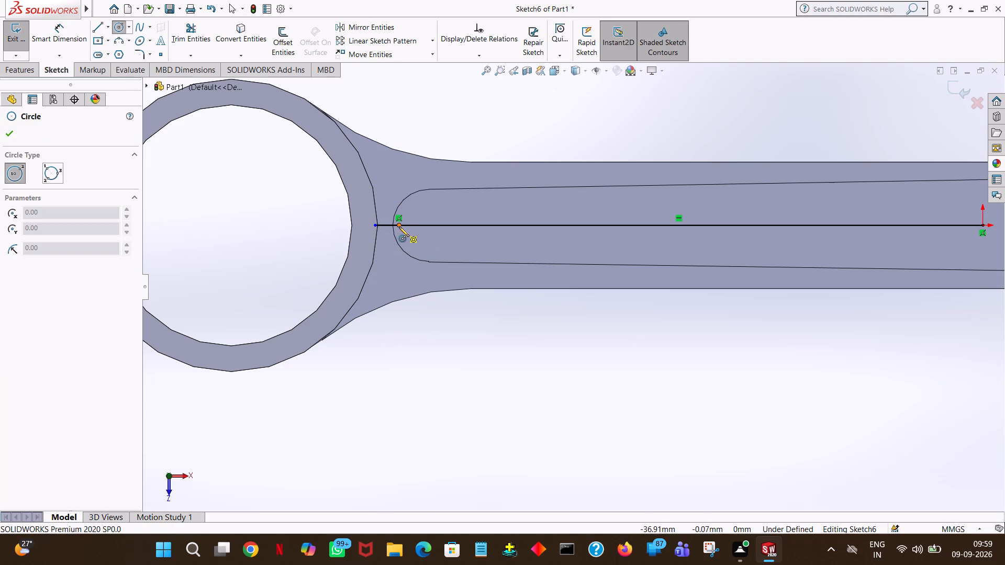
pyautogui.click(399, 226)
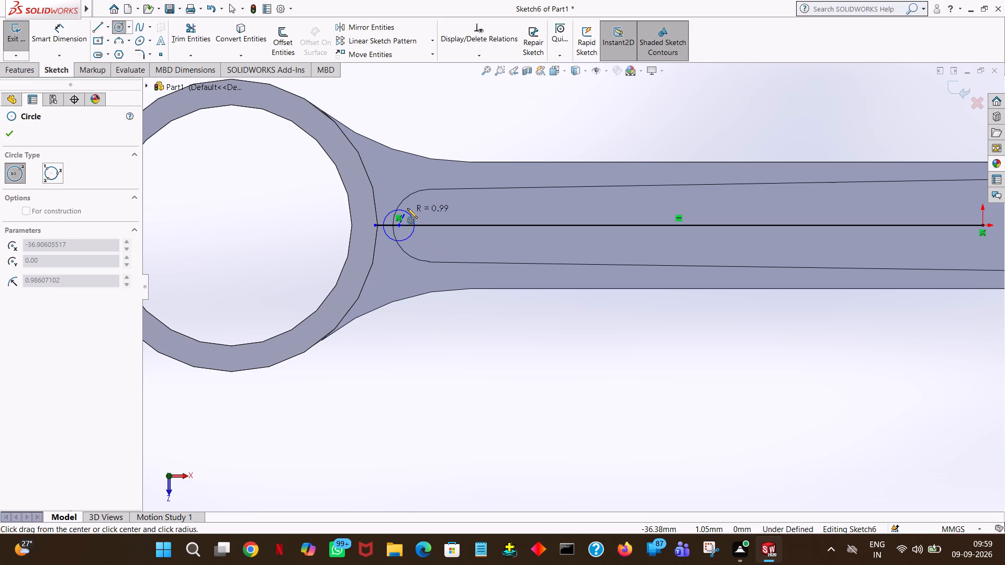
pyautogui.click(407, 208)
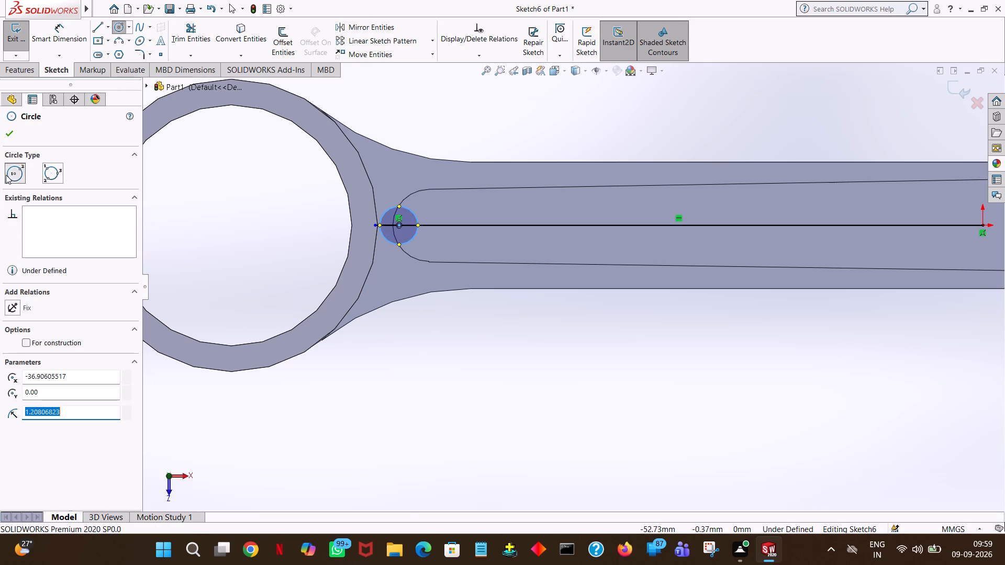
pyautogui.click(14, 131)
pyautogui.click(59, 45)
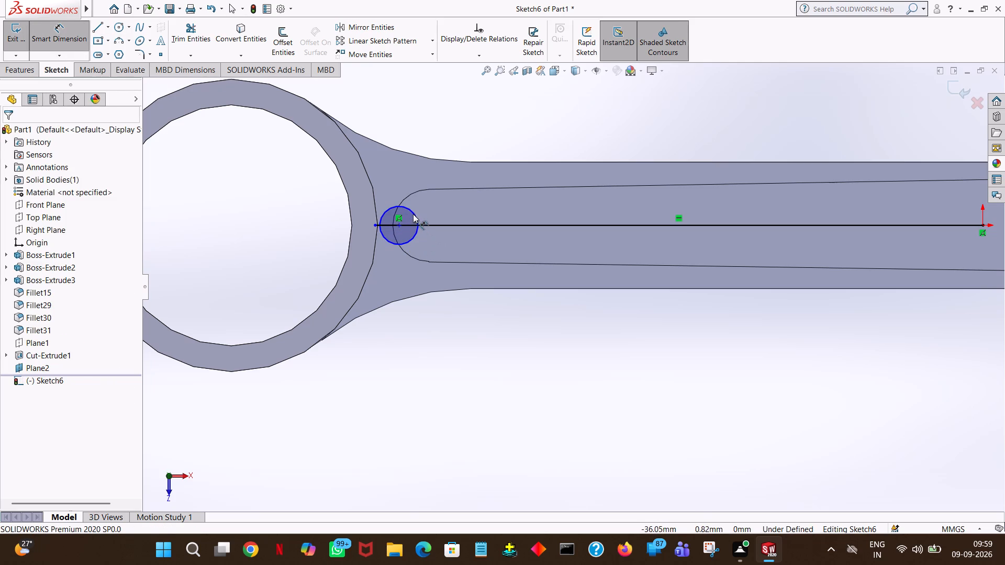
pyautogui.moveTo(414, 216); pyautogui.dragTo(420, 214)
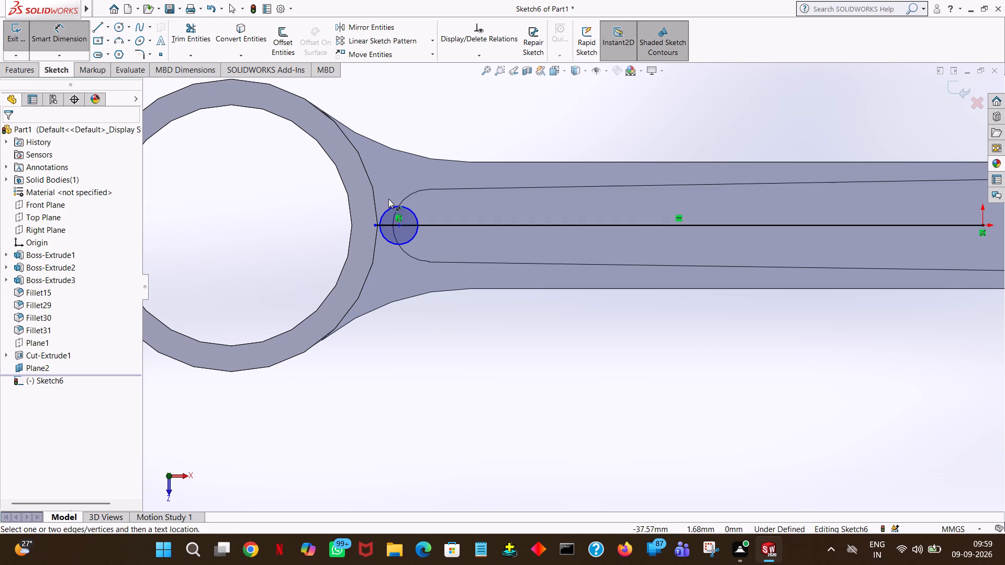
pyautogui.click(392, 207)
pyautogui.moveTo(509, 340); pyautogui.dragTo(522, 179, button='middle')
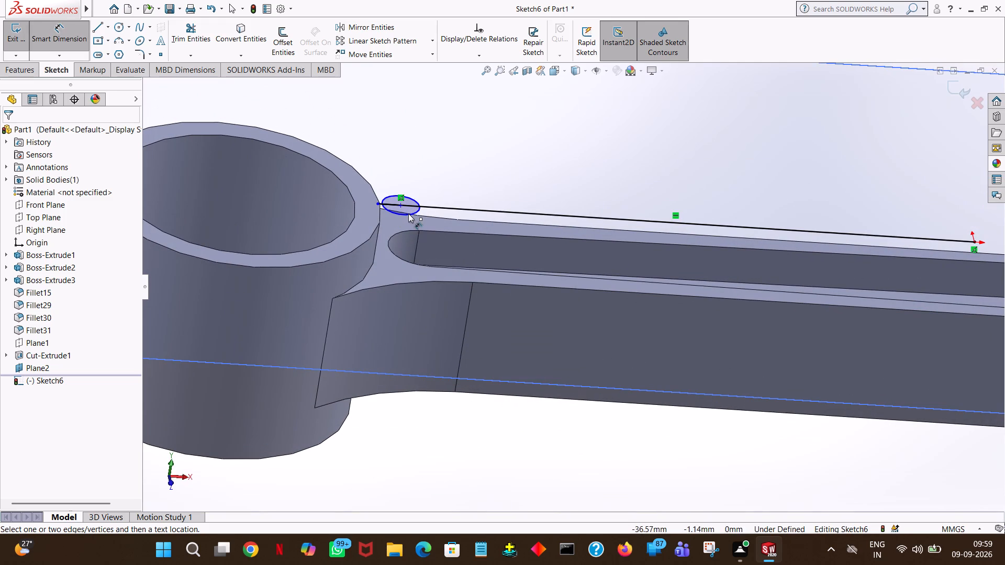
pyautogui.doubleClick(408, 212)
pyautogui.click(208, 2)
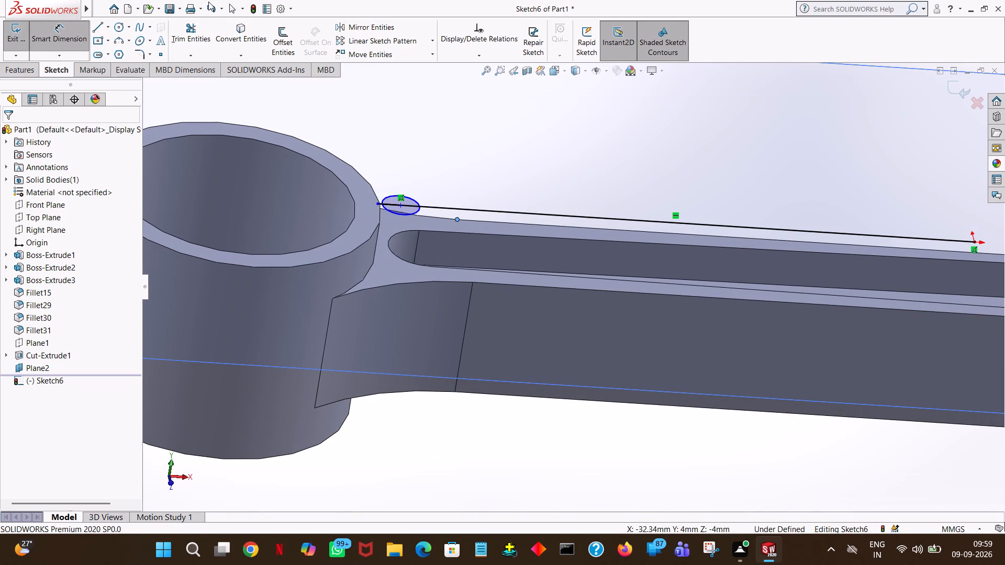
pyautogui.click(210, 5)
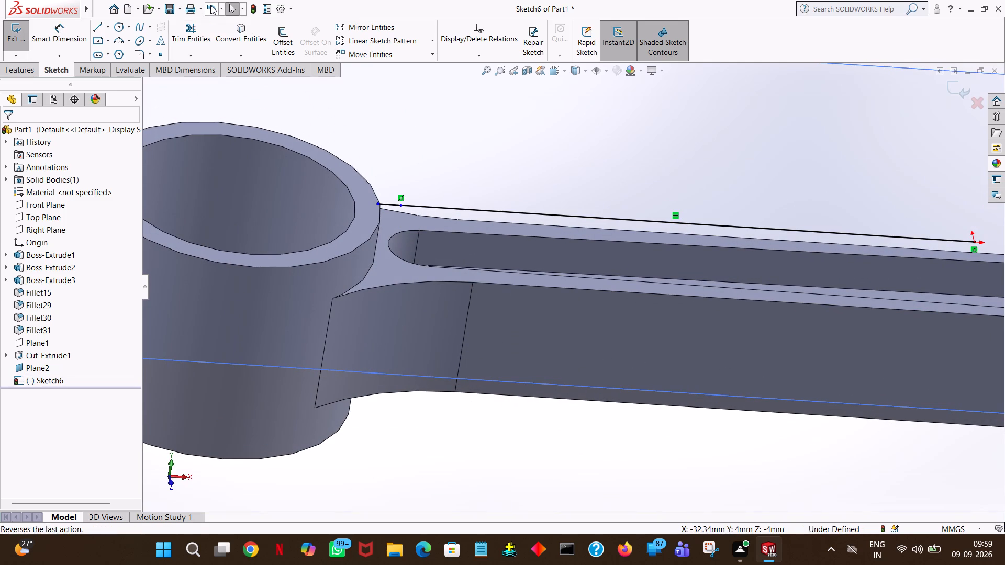
# Sketch a circle centred on the short line's inner endpoint with a radius of 2.23/2 mm (1.115 mm).
pyautogui.moveTo(353, 127); pyautogui.dragTo(364, 255, button='middle')
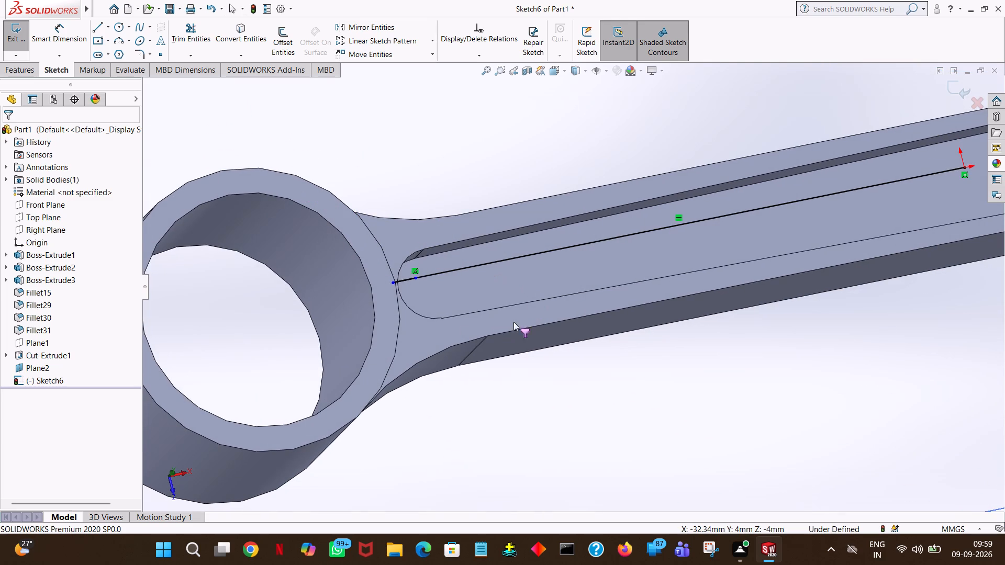
pyautogui.click(116, 28)
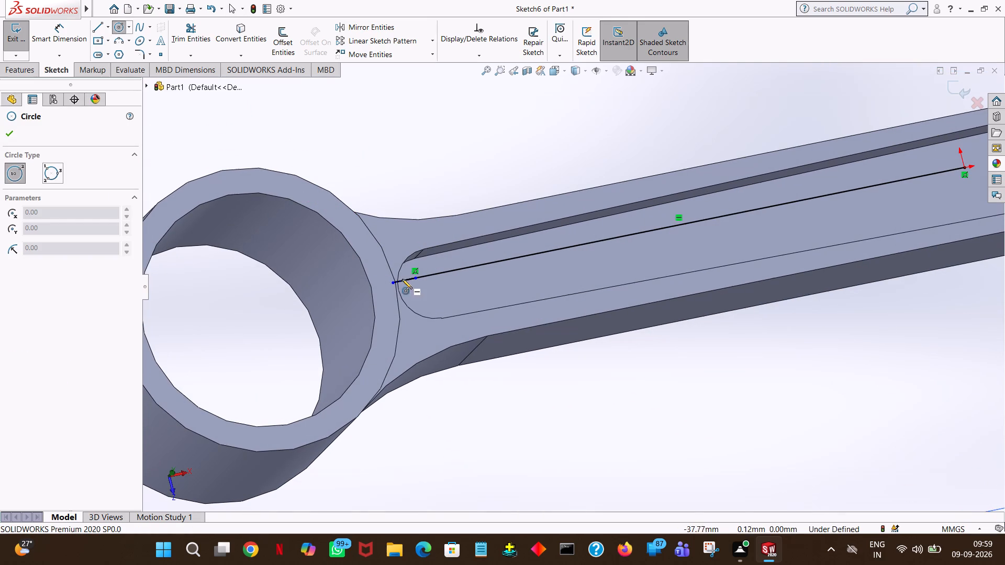
pyautogui.click(414, 279)
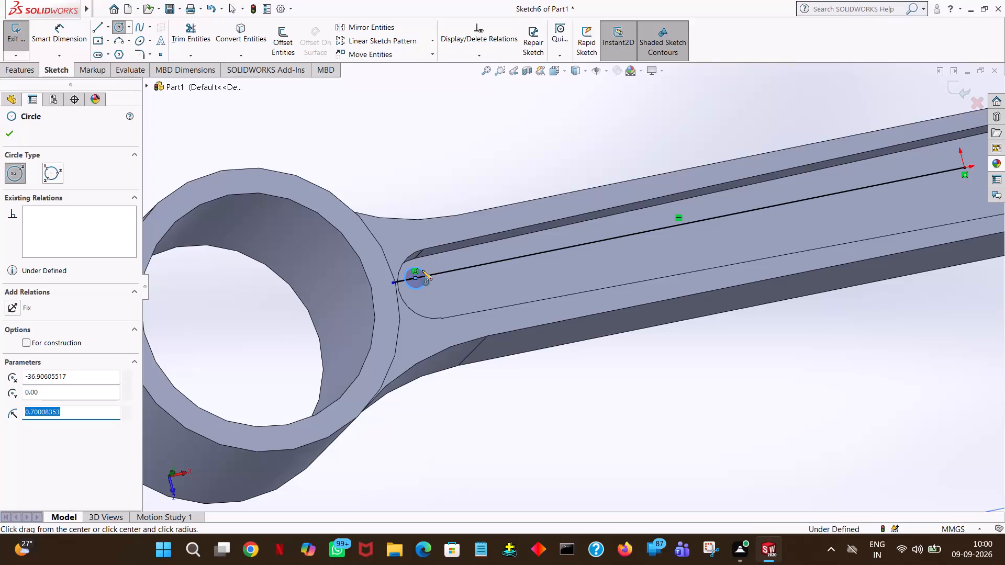
pyautogui.write('2.23/2')
pyautogui.press('Return')
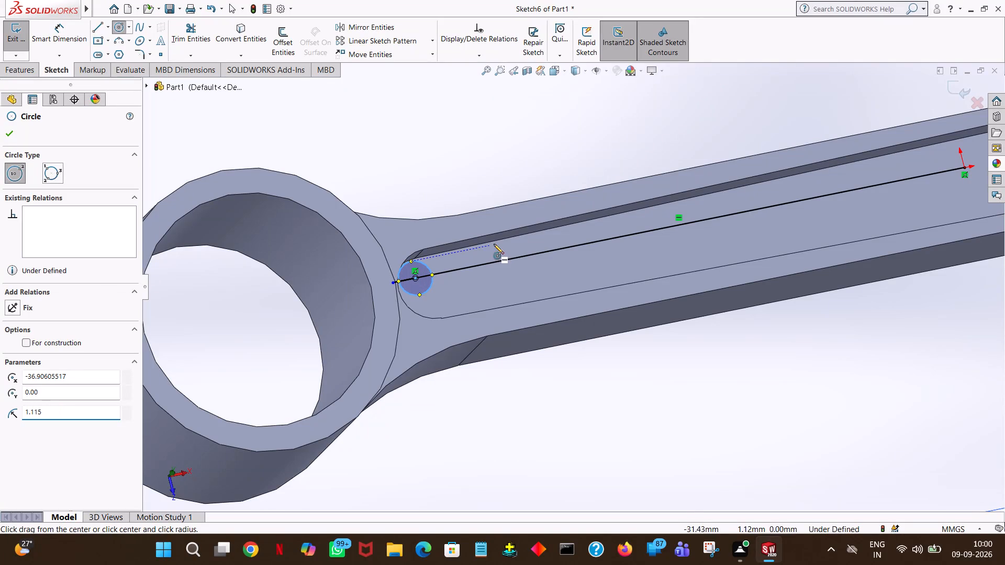
pyautogui.click(10, 129)
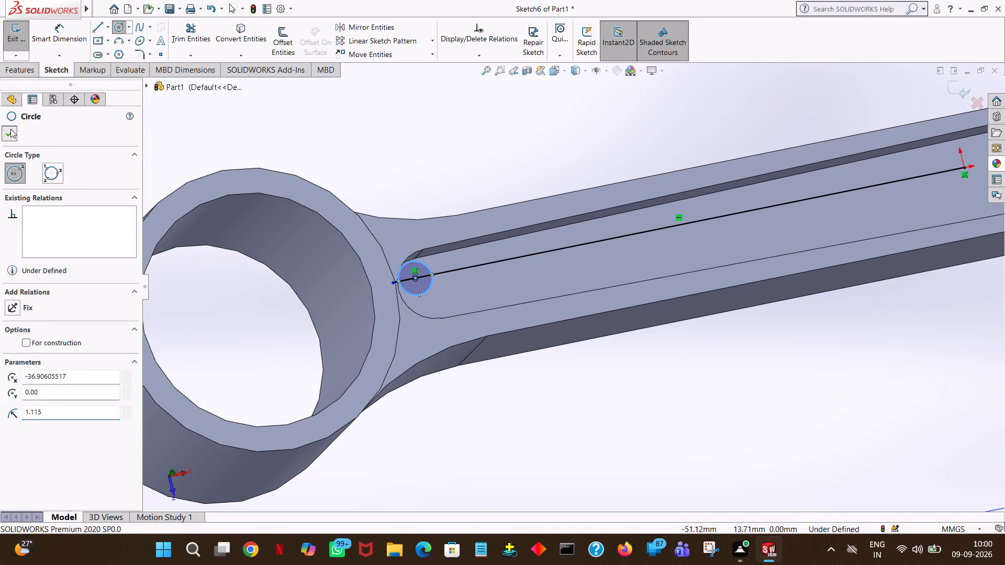
# Sketch an open three-sided box near the small end, with 1.51 mm horizontal lines tangent to the circle joined by a 2.23 mm vertical line.
pyautogui.click(94, 31)
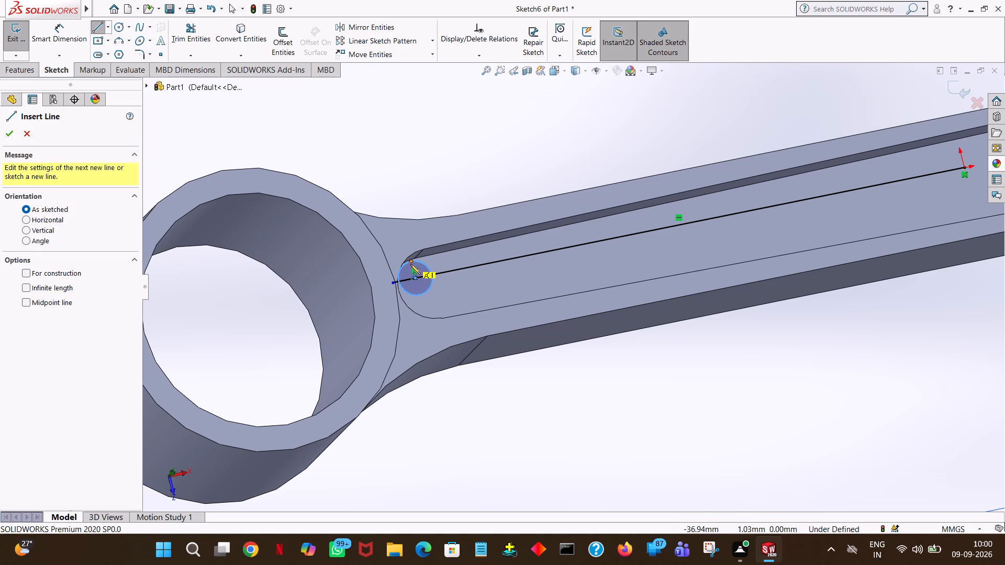
pyautogui.press('space')
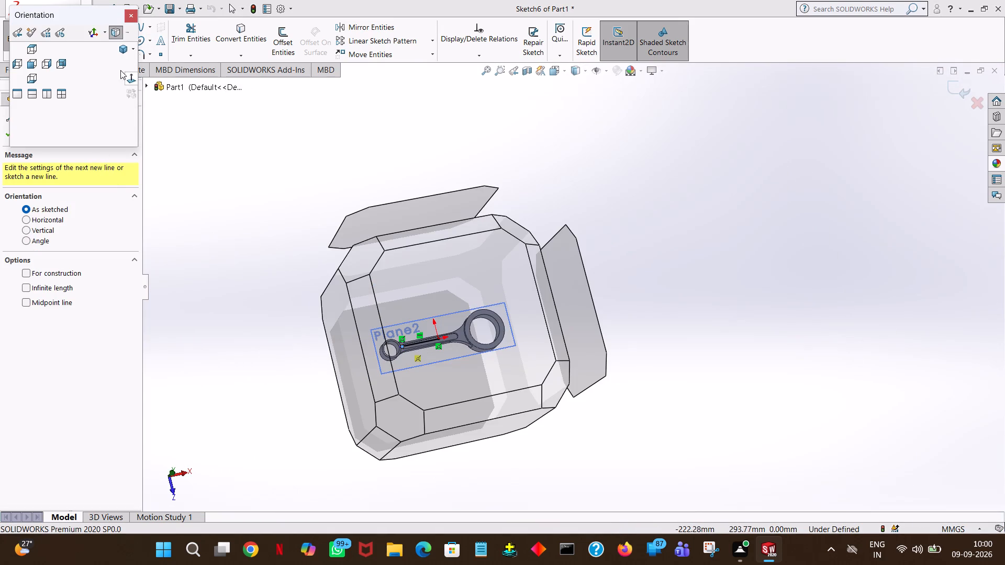
pyautogui.click(129, 80)
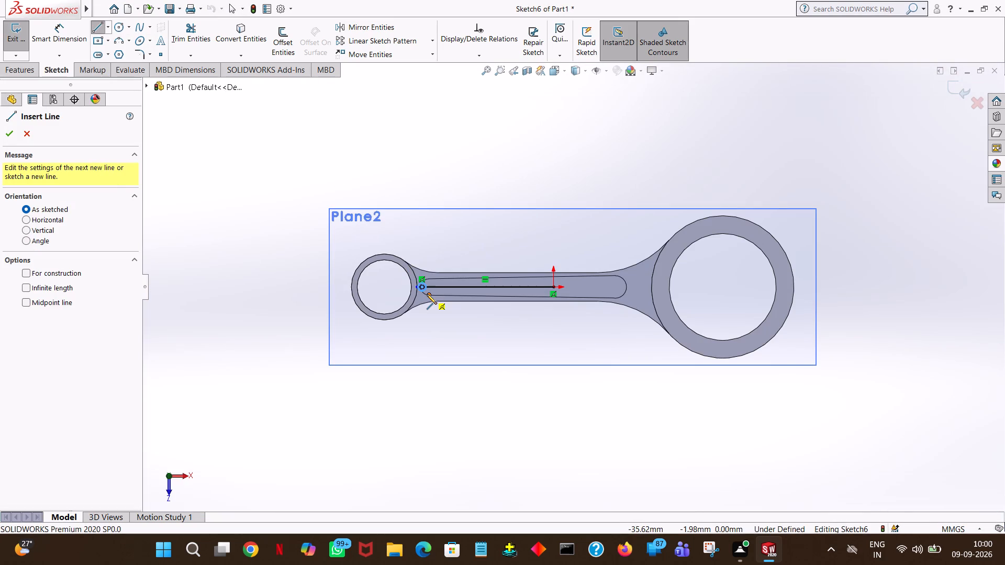
pyautogui.keyDown('ctrl'); pyautogui.scroll(-7, 427, 294); pyautogui.keyUp('ctrl')
pyautogui.keyDown('ctrl'); pyautogui.scroll(-6, 496, 243); pyautogui.keyUp('ctrl')
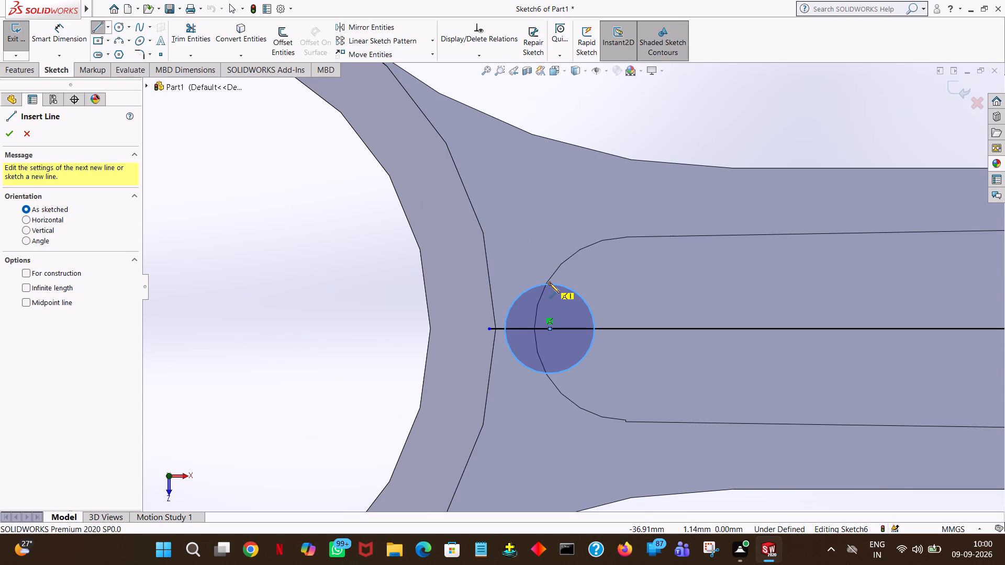
pyautogui.click(550, 283)
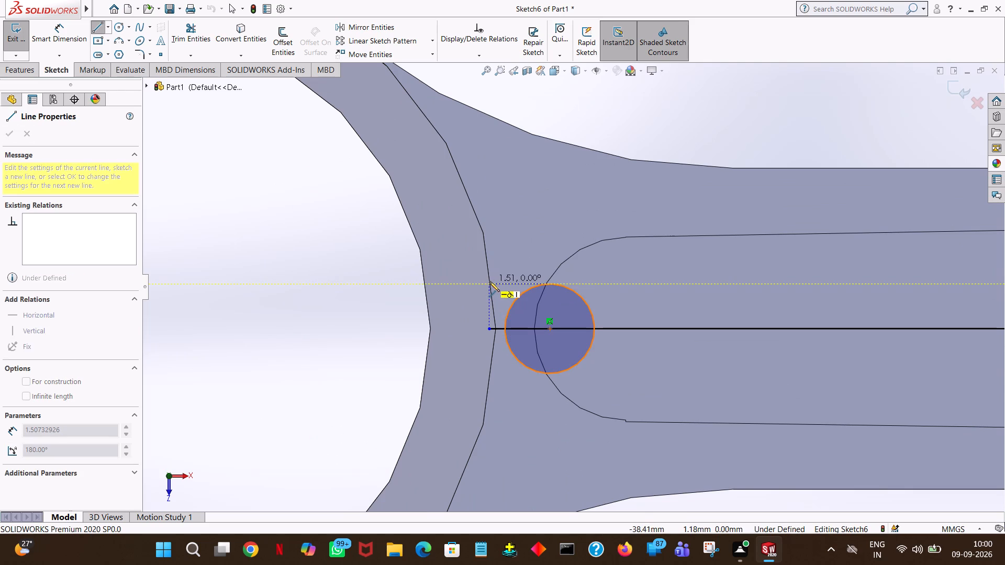
pyautogui.click(490, 282)
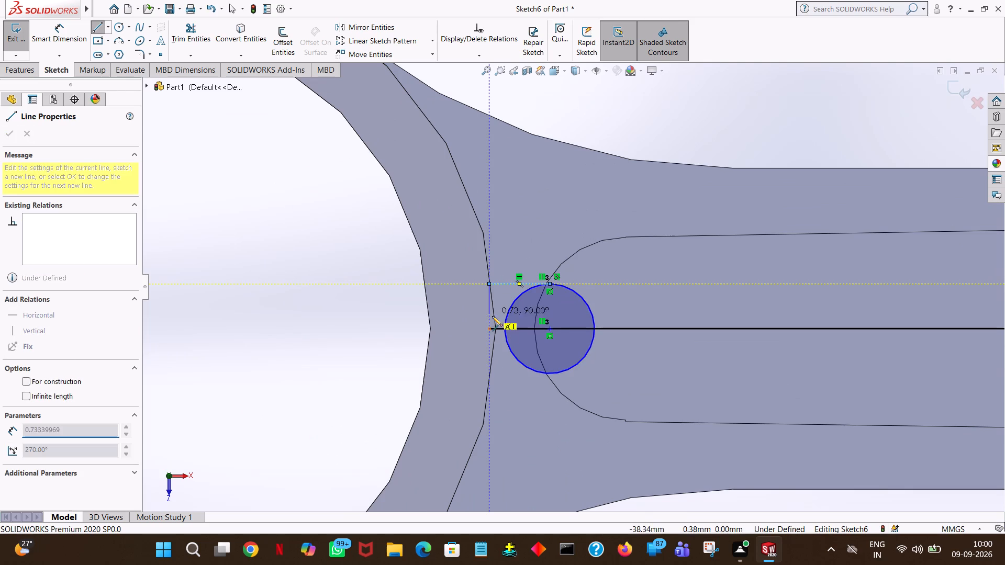
pyautogui.click(489, 374)
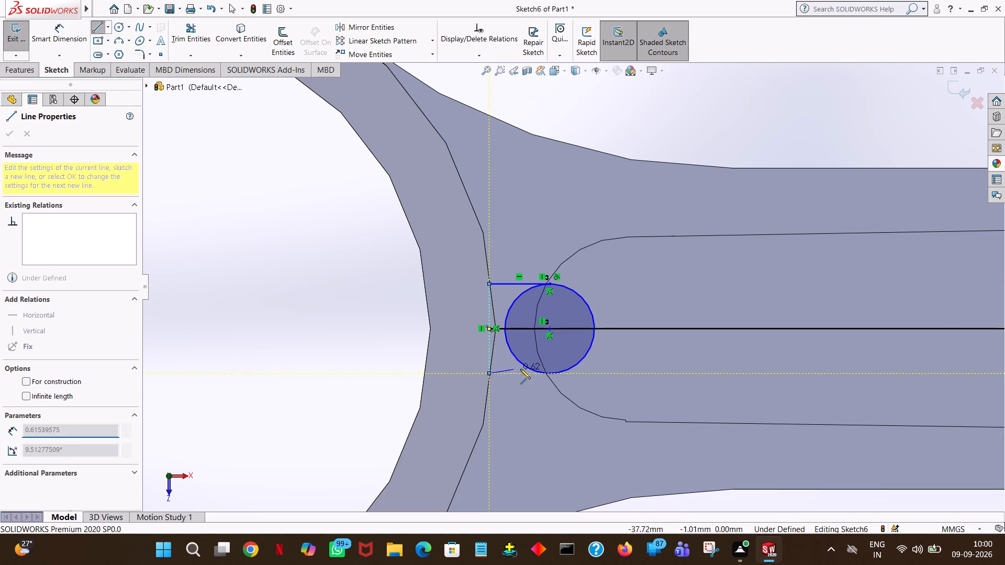
pyautogui.click(550, 373)
pyautogui.rightClick(550, 373)
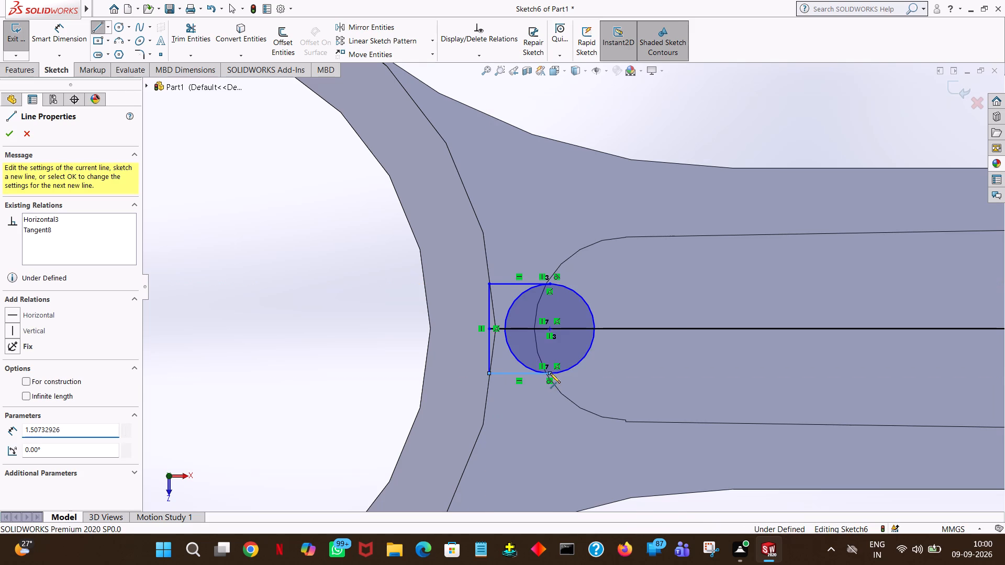
pyautogui.click(563, 380)
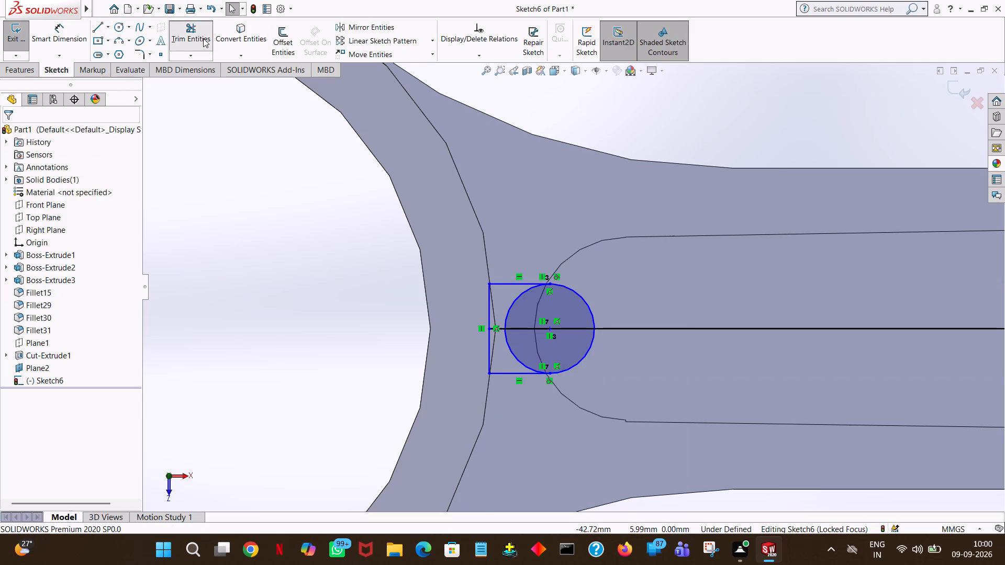
# Trim away the half of the circle inside the box, leaving a closed D-shaped profile.
pyautogui.click(203, 38)
pyautogui.click(512, 304)
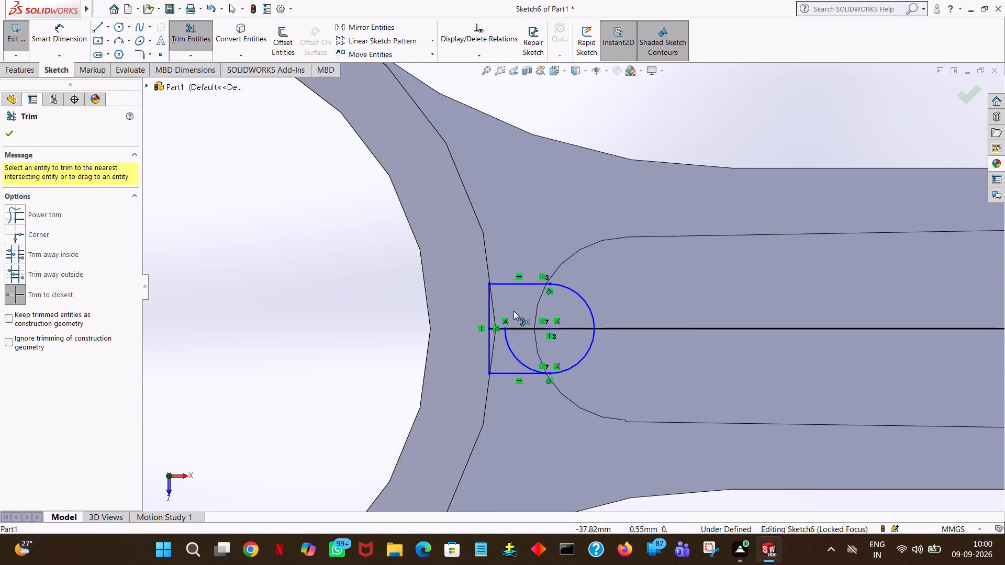
pyautogui.click(512, 351)
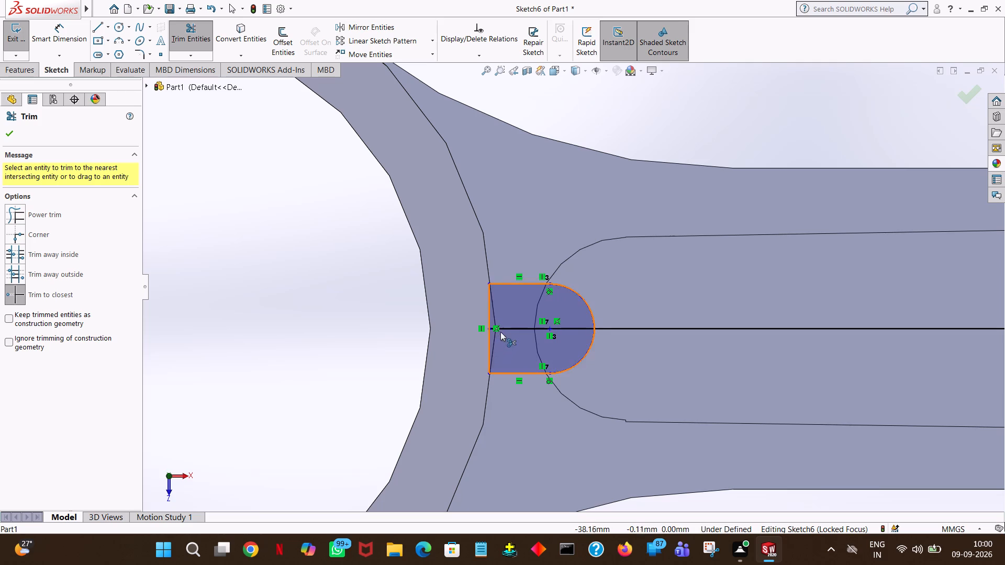
# Extrude both halves of the D-shaped profile as a merged blind boss, with the direction reversed down toward the web.
pyautogui.moveTo(539, 421); pyautogui.dragTo(551, 176, button='middle')
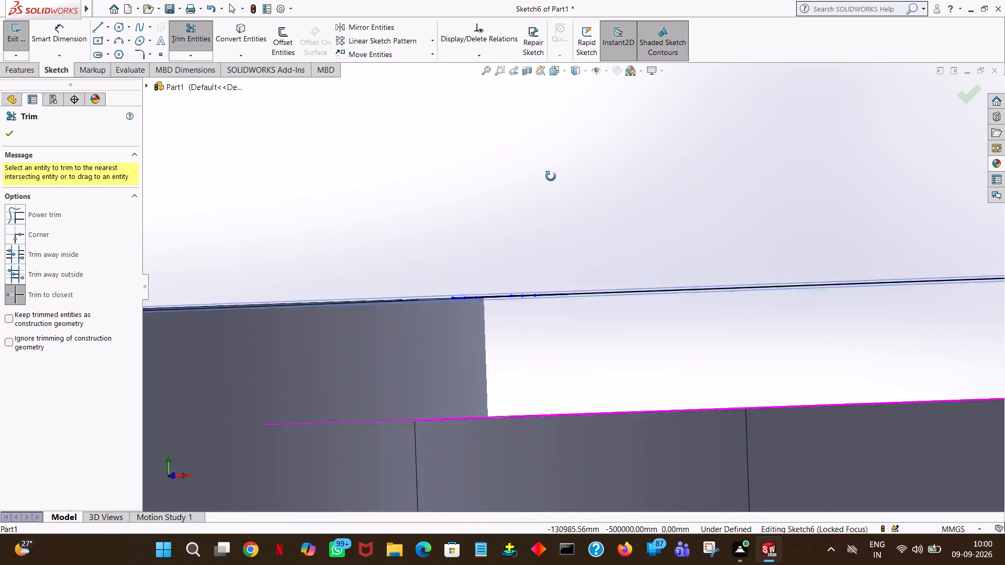
pyautogui.moveTo(551, 176); pyautogui.dragTo(542, 206, button='middle')
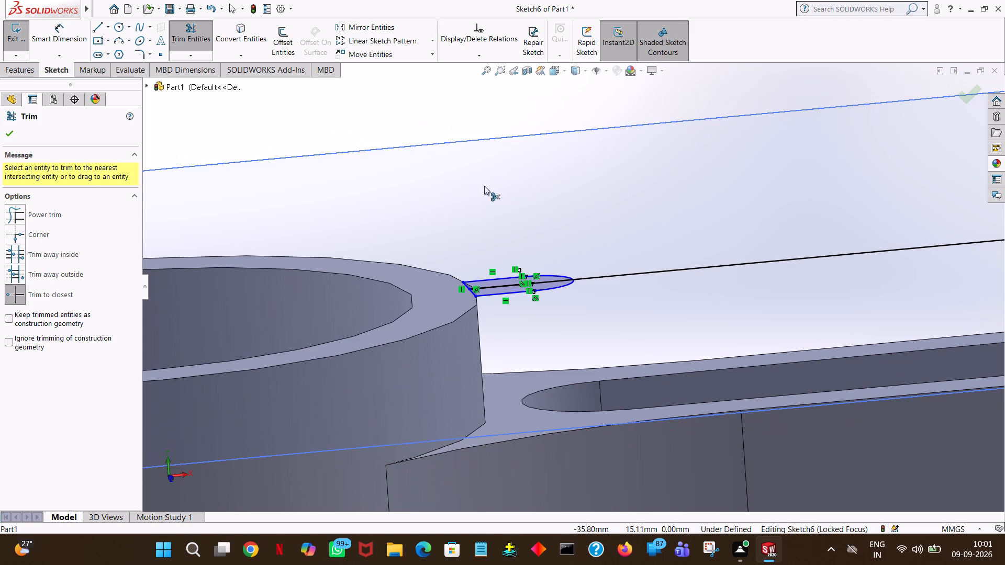
pyautogui.click(19, 71)
pyautogui.click(15, 38)
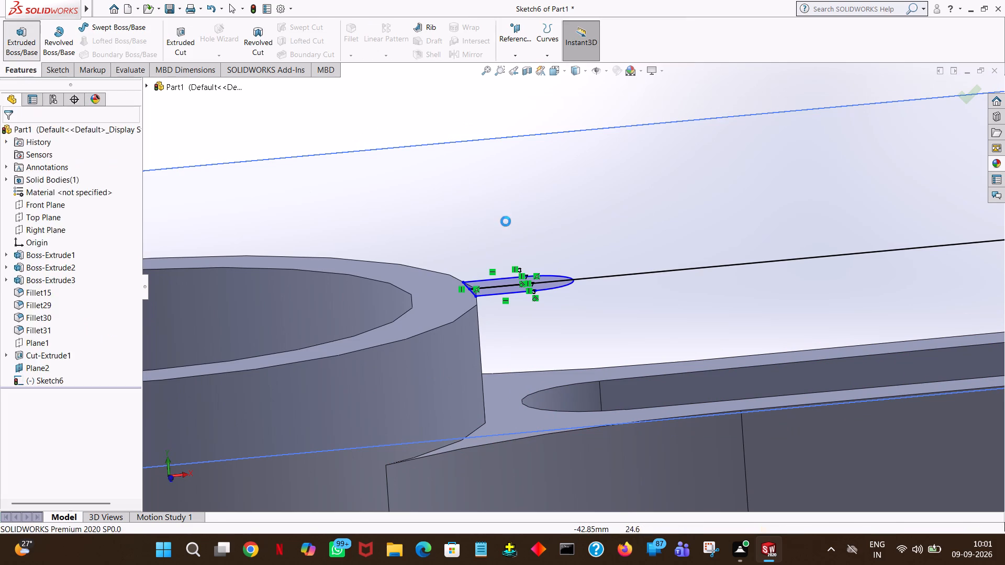
pyautogui.click(543, 274)
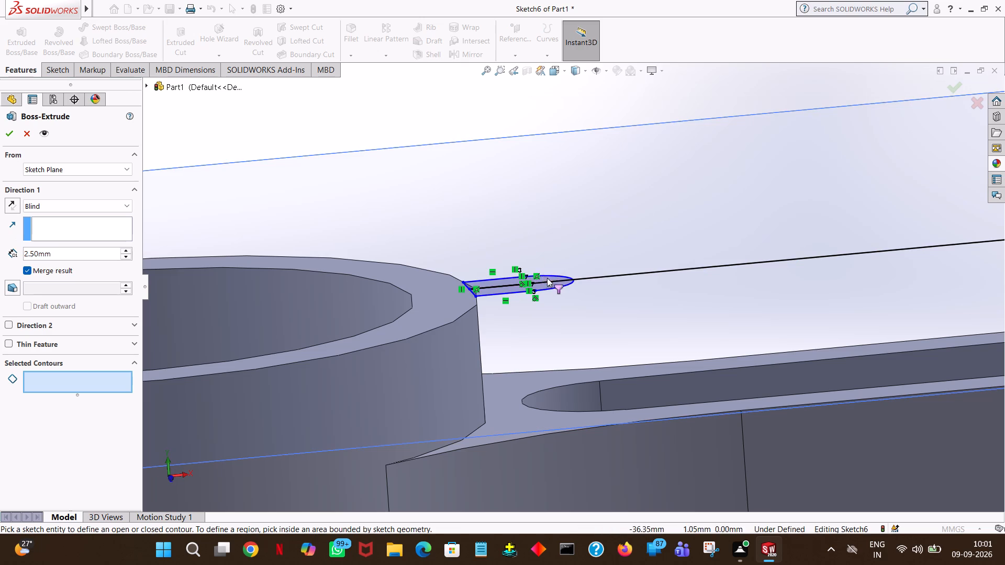
pyautogui.click(548, 278)
pyautogui.click(549, 288)
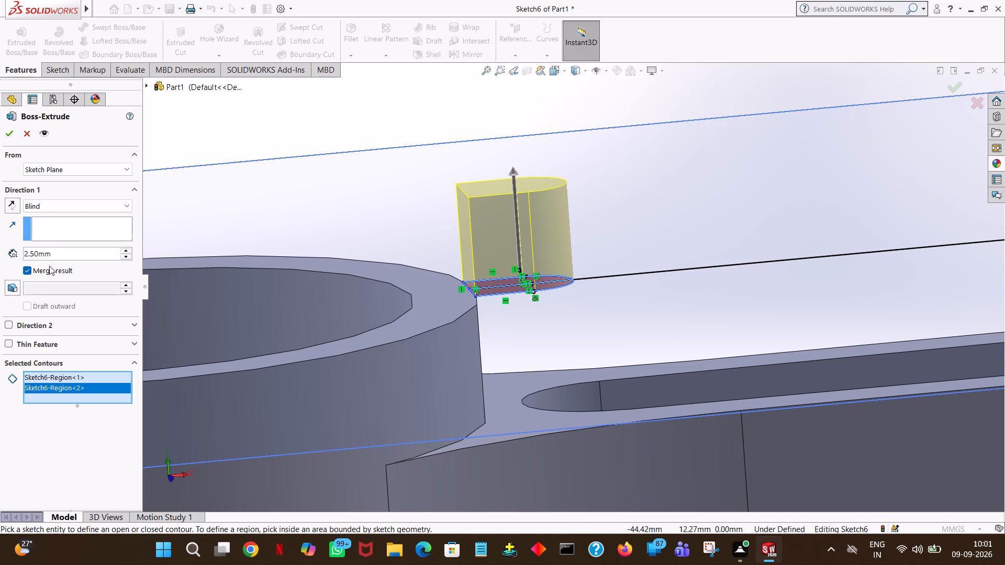
pyautogui.click(9, 202)
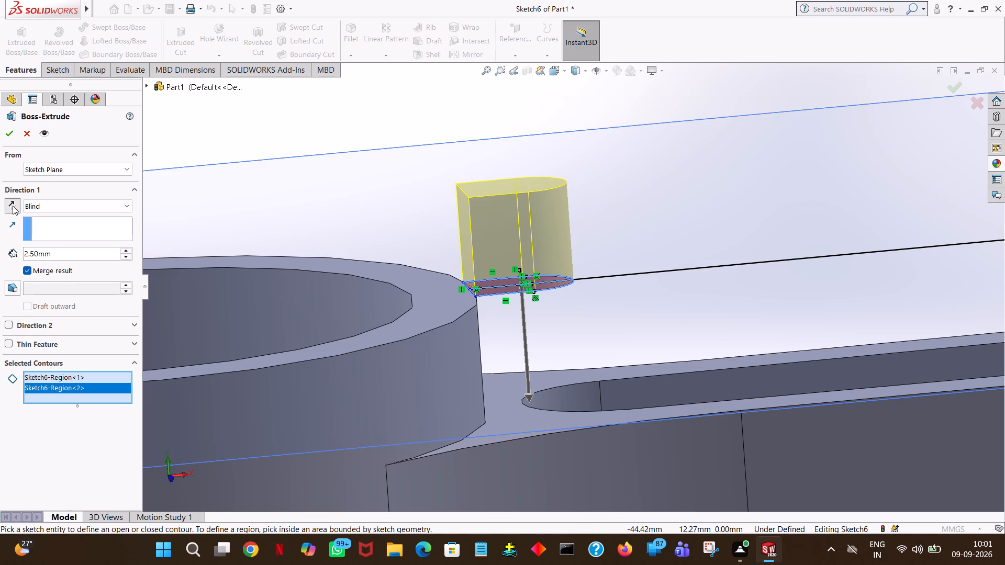
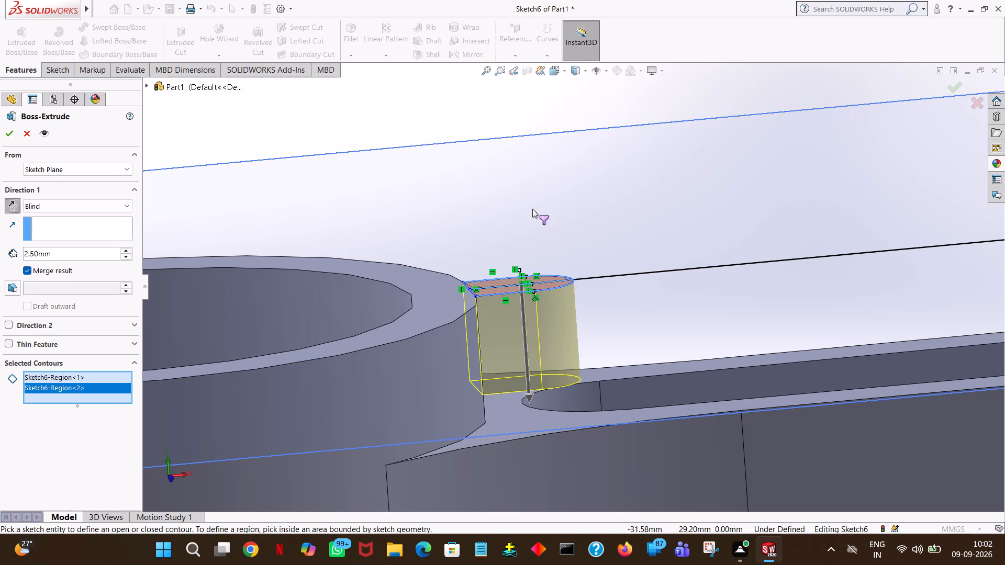
# Complete the merged D-shaped boss extrusion beside the small end with a blind depth of 2.50 mm.
pyautogui.moveTo(779, 322); pyautogui.dragTo(722, 372, button='middle')
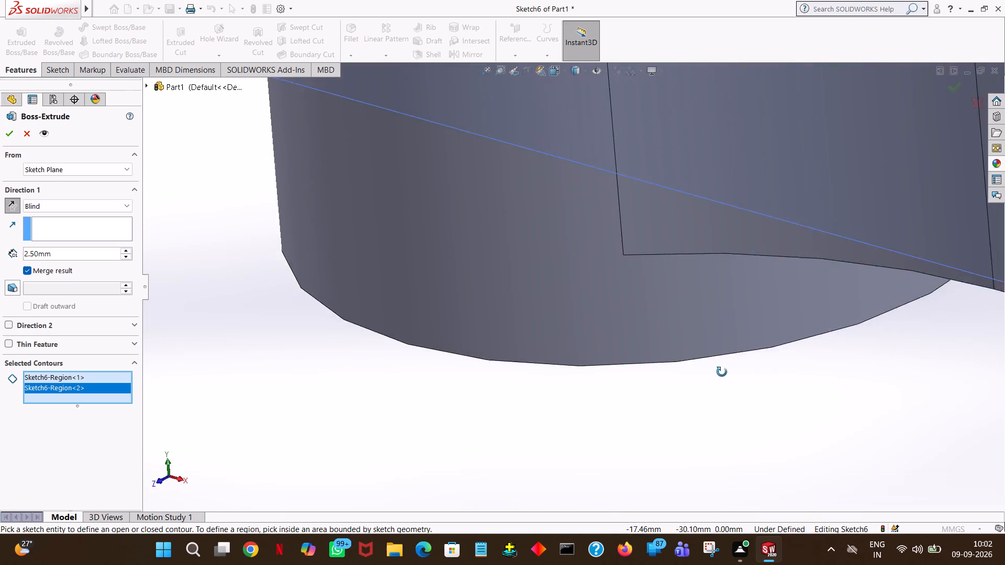
pyautogui.moveTo(722, 372); pyautogui.dragTo(733, 327, button='middle')
pyautogui.click(7, 132)
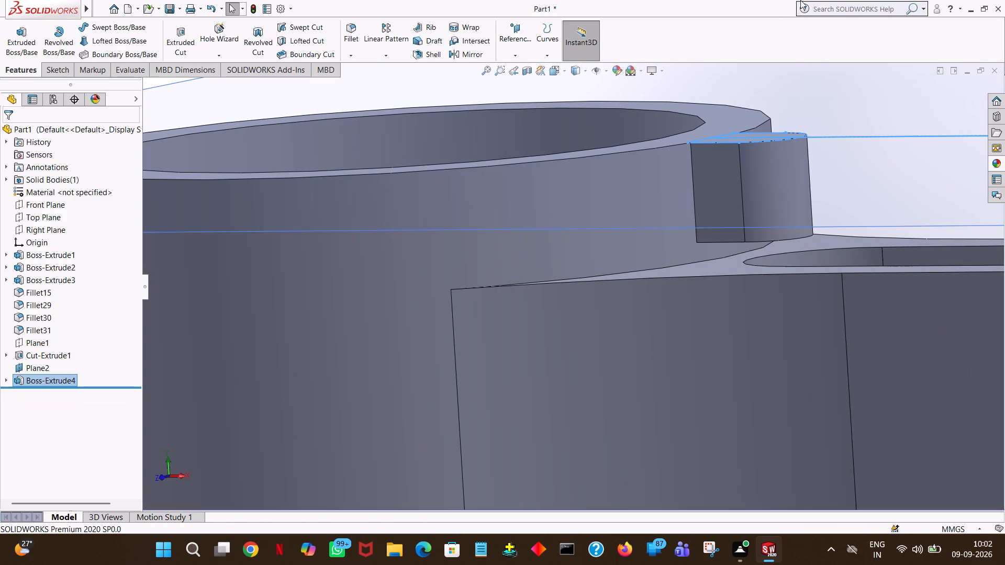
pyautogui.click(820, 73)
# Examine the D-shaped boss where it meets the small end and slot recess, and review the whole connecting rod.
pyautogui.moveTo(813, 99); pyautogui.dragTo(805, 209, button='middle')
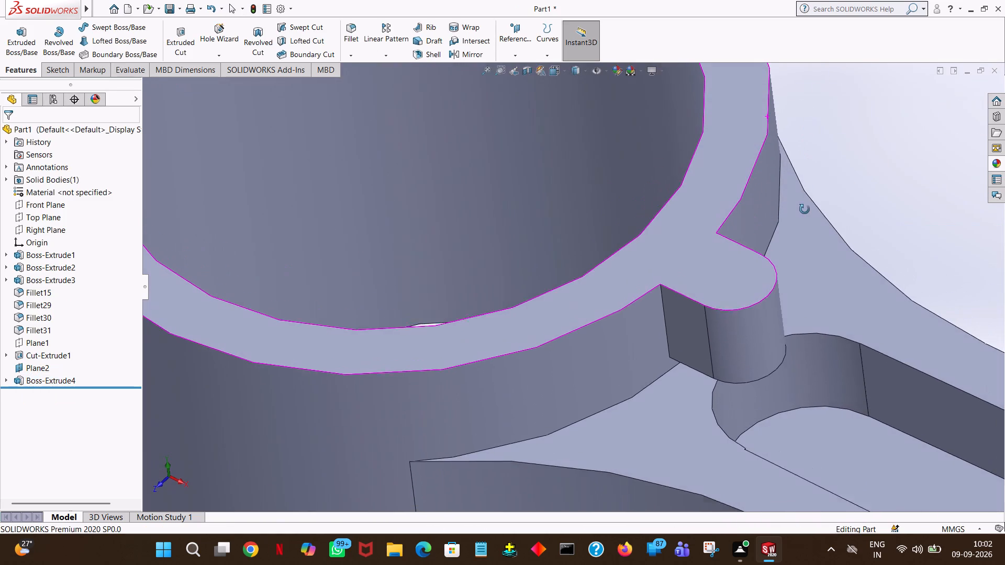
pyautogui.moveTo(805, 209); pyautogui.dragTo(805, 210, button='middle')
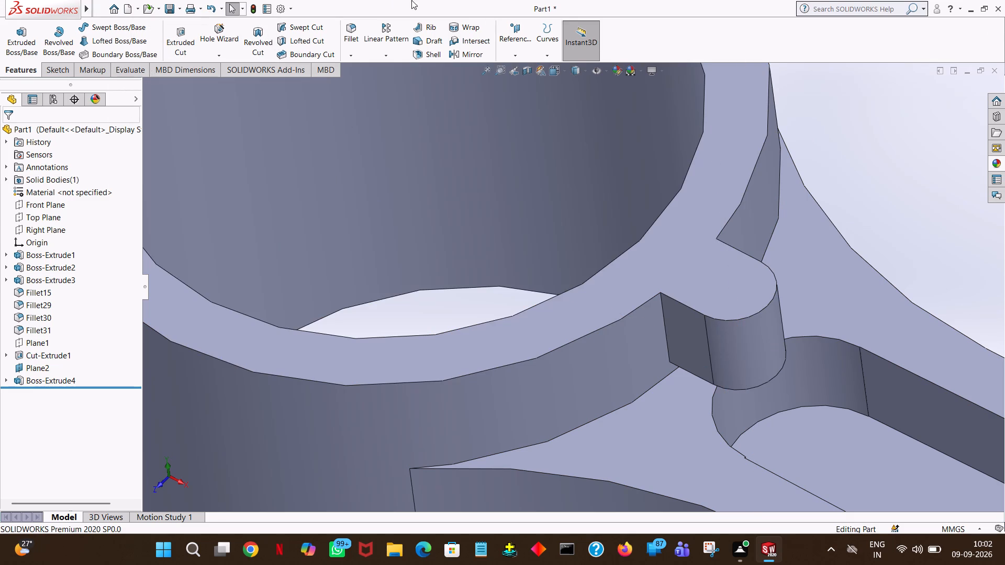
pyautogui.keyDown('ctrl'); pyautogui.scroll(-1, 251, 147); pyautogui.keyUp('ctrl')
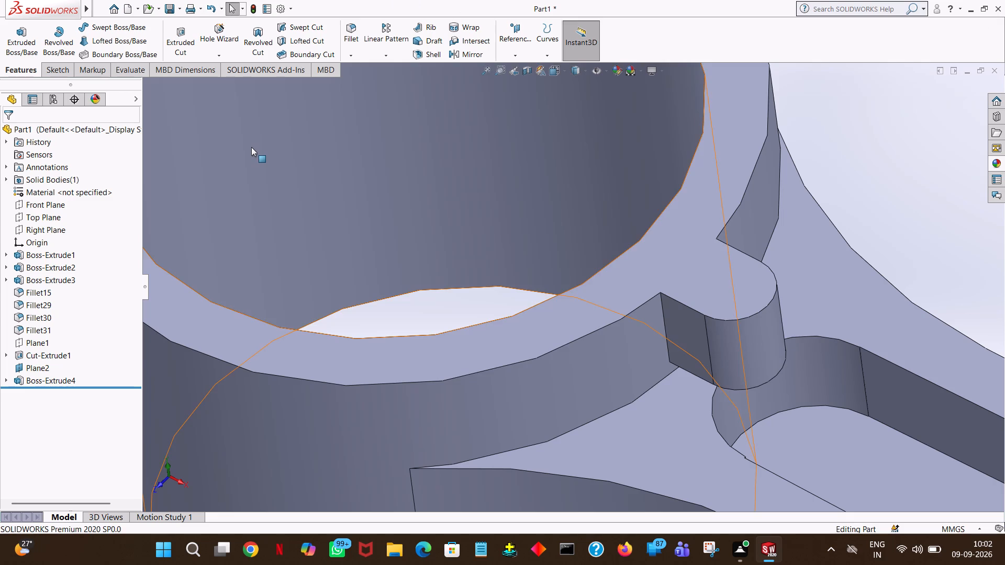
pyautogui.keyDown('ctrl'); pyautogui.scroll(-11, 251, 147); pyautogui.keyUp('ctrl')
pyautogui.keyDown('ctrl'); pyautogui.scroll(8, 251, 147); pyautogui.keyUp('ctrl')
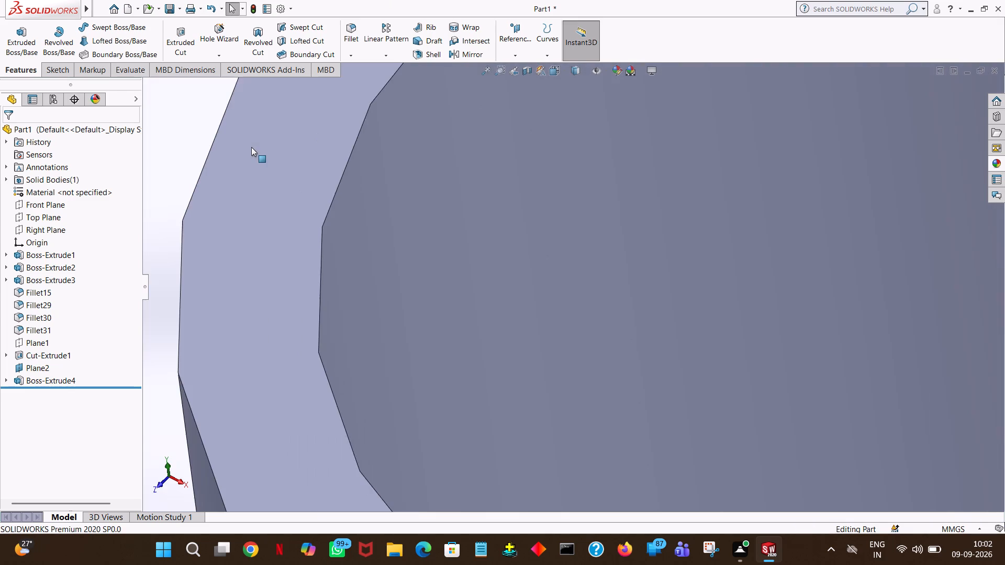
pyautogui.keyDown('ctrl'); pyautogui.scroll(15, 251, 147); pyautogui.keyUp('ctrl')
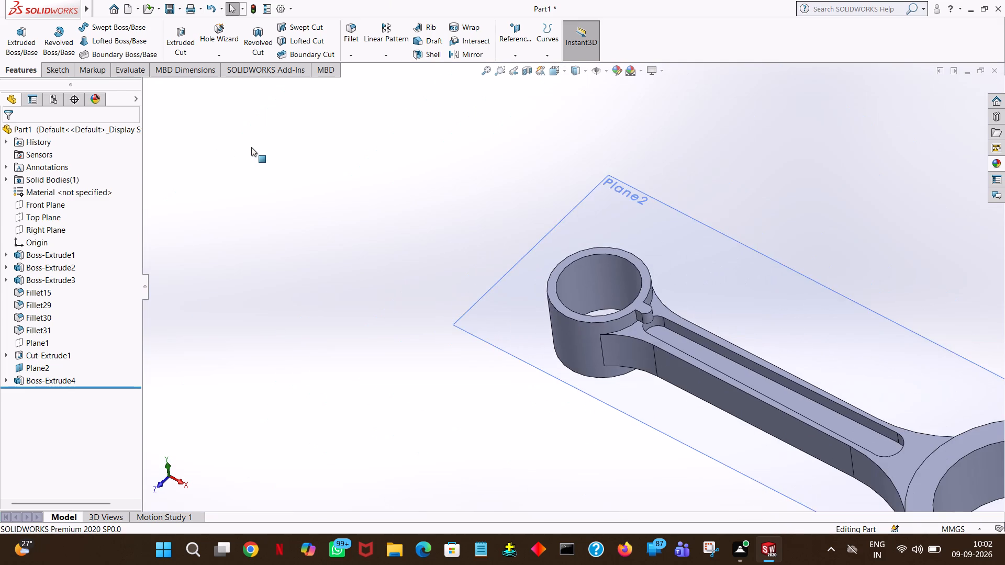
pyautogui.keyDown('ctrl'); pyautogui.scroll(4, 251, 147); pyautogui.keyUp('ctrl')
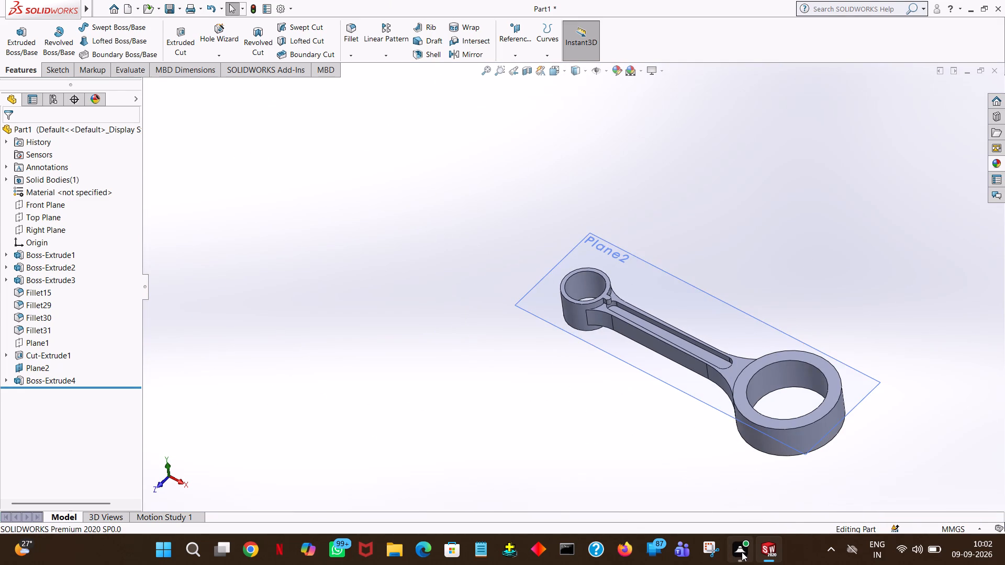
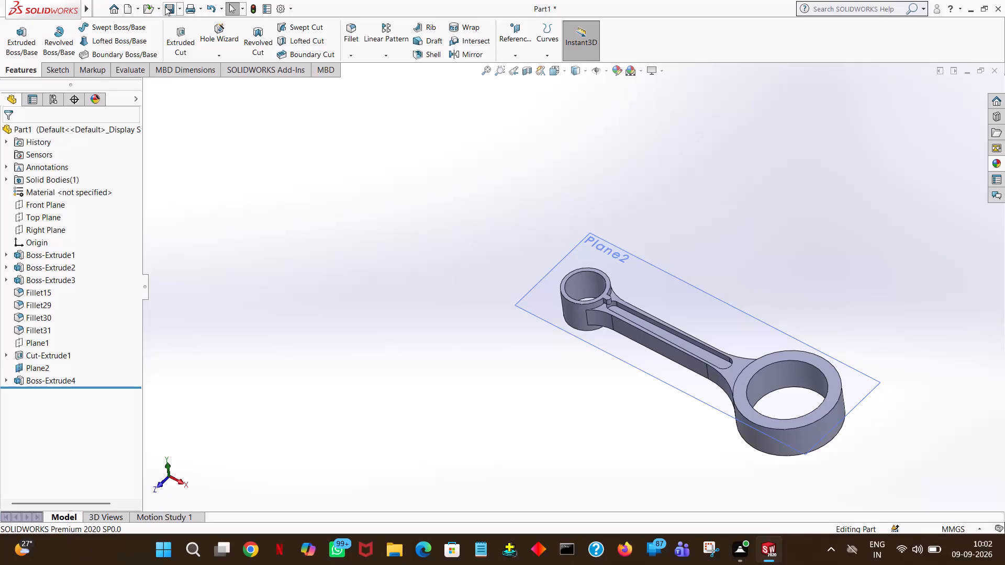
# Save the part as "connecting rod" in SOLIDWORKS Part format in the "desighn new job" folder on New Volume (E:).
pyautogui.click(165, 6)
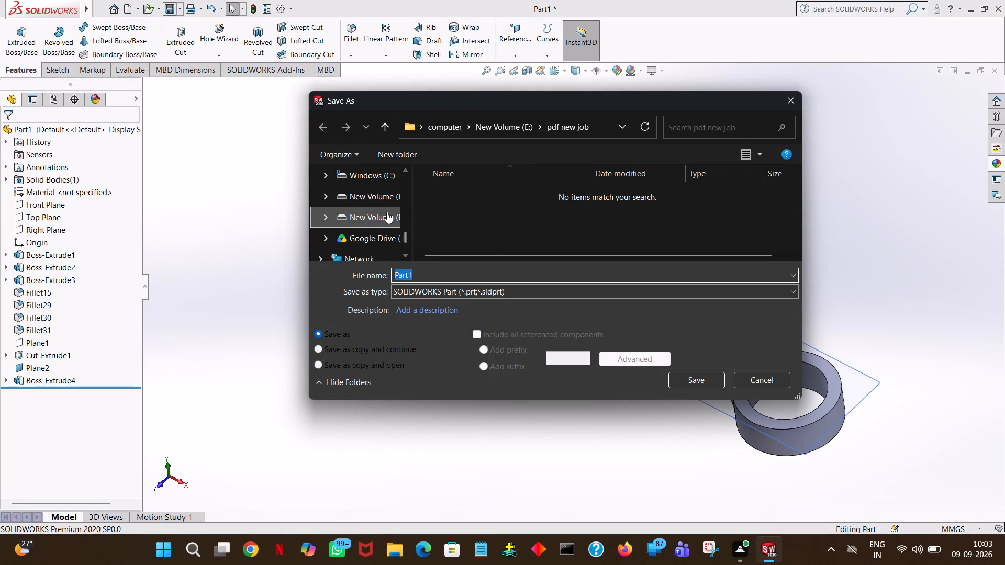
pyautogui.click(385, 213)
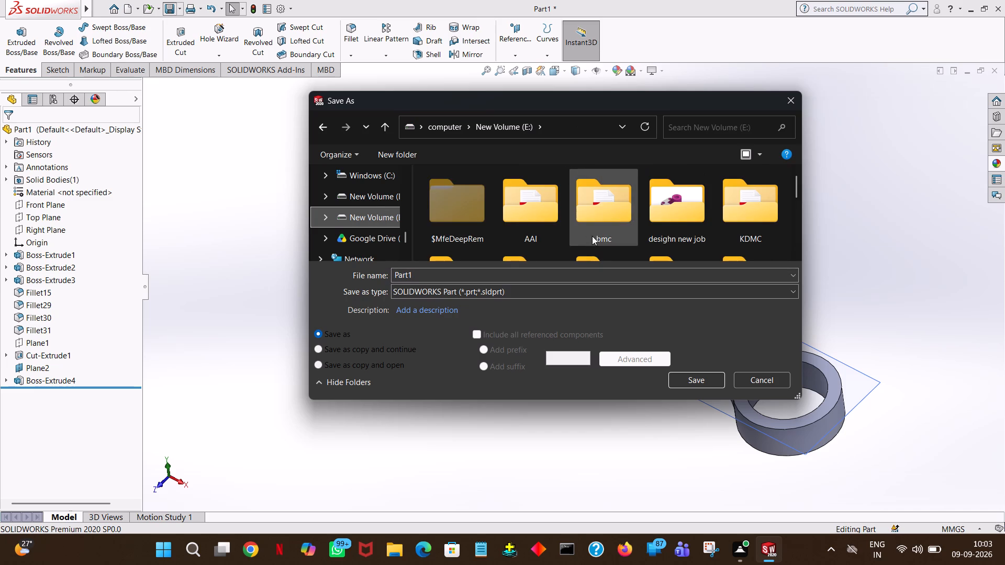
pyautogui.click(697, 218)
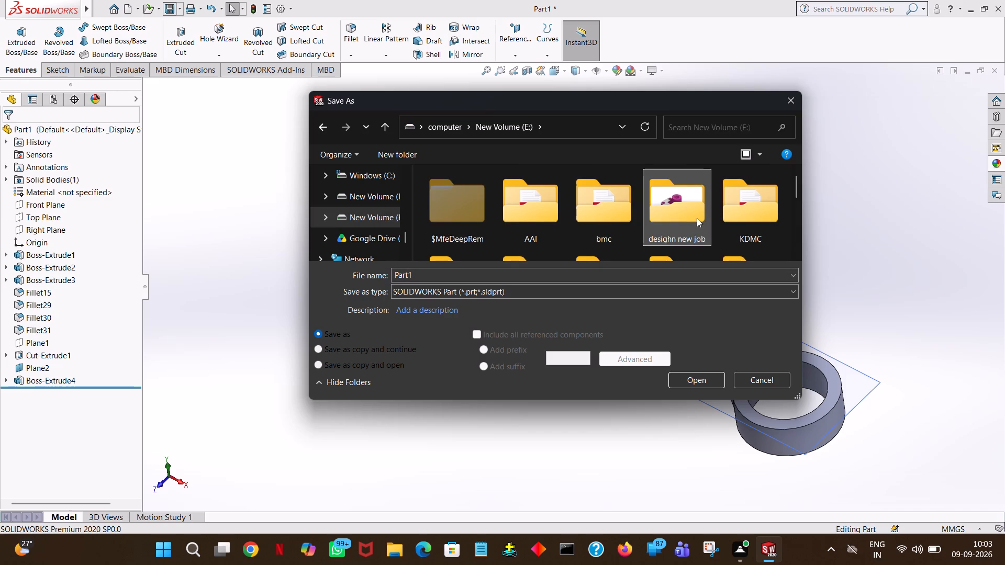
pyautogui.doubleClick(697, 218)
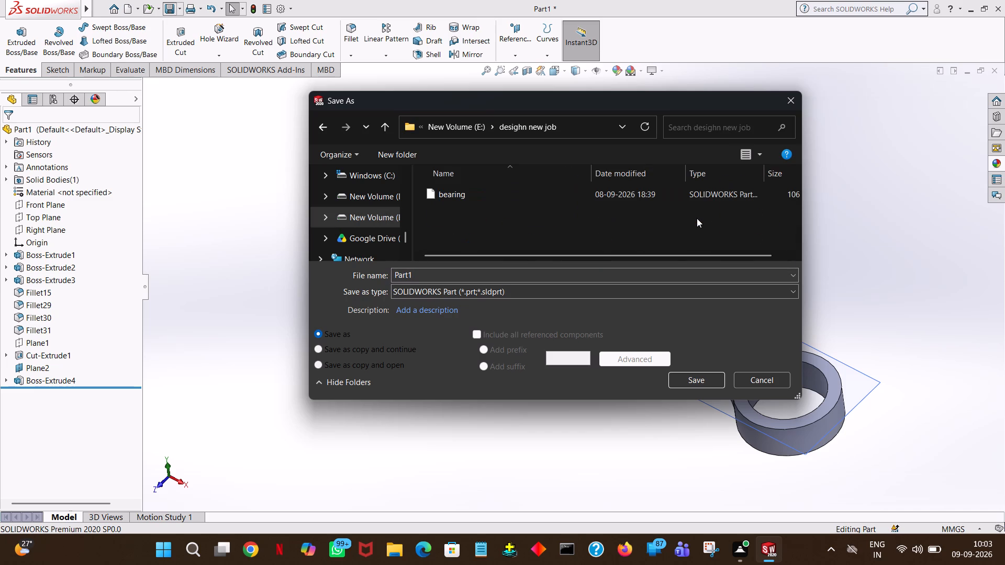
pyautogui.doubleClick(664, 280)
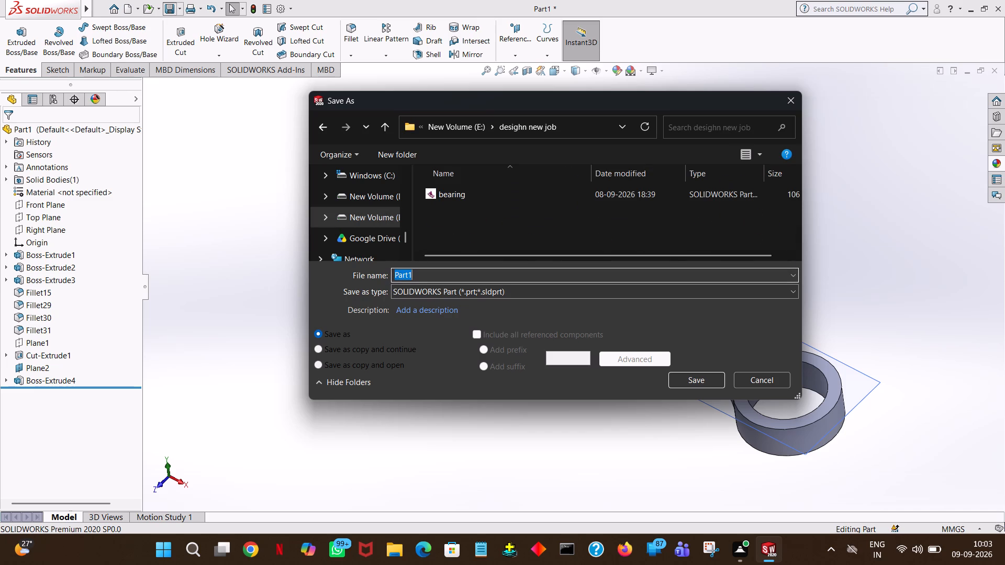
pyautogui.write('connecting rod')
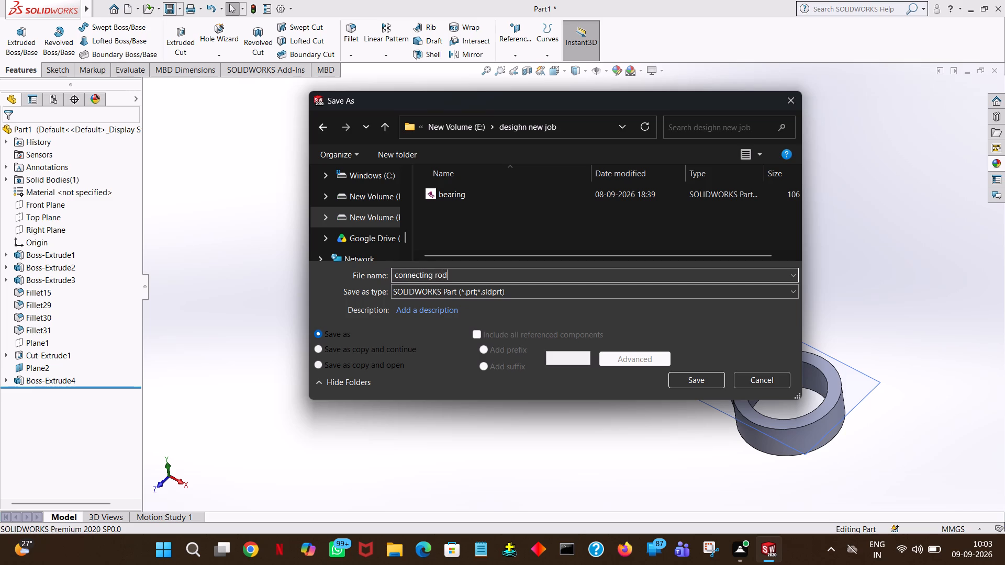
pyautogui.press('Return')
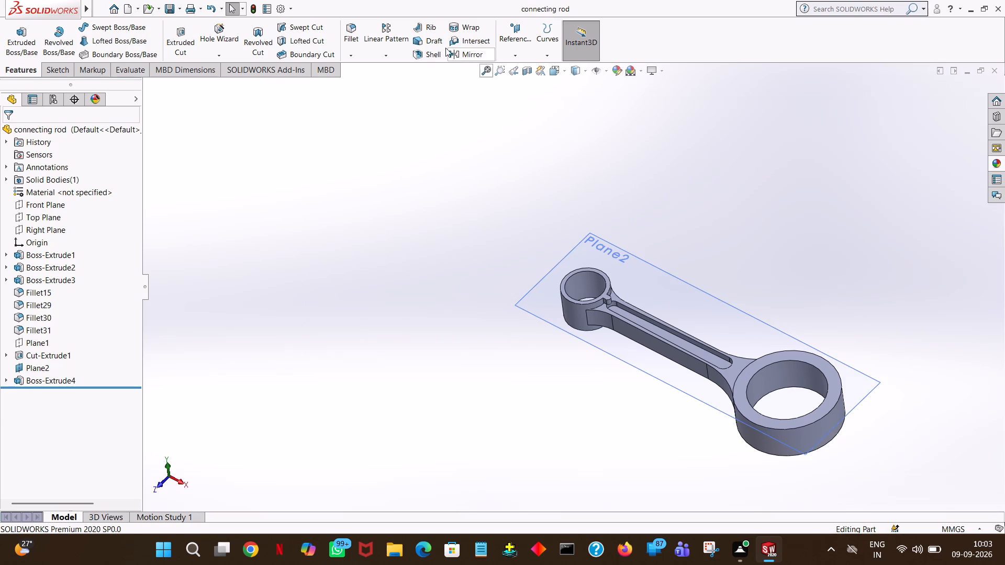
# Save another copy of the part as "connecting rod" in SOLIDWORKS Part format in the "pdf new job" folder on New Volume (E:).
pyautogui.click(179, 8)
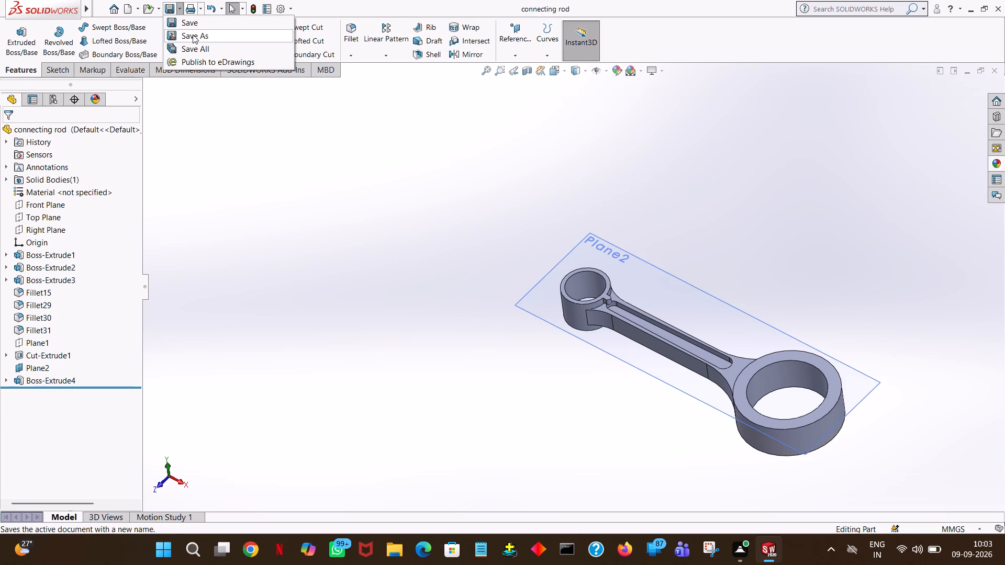
pyautogui.click(193, 35)
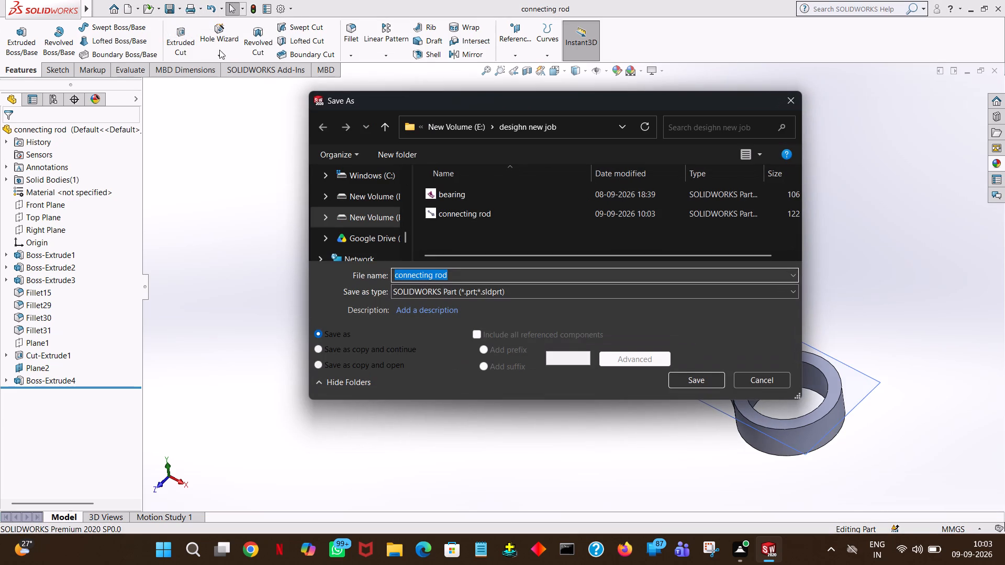
pyautogui.click(439, 126)
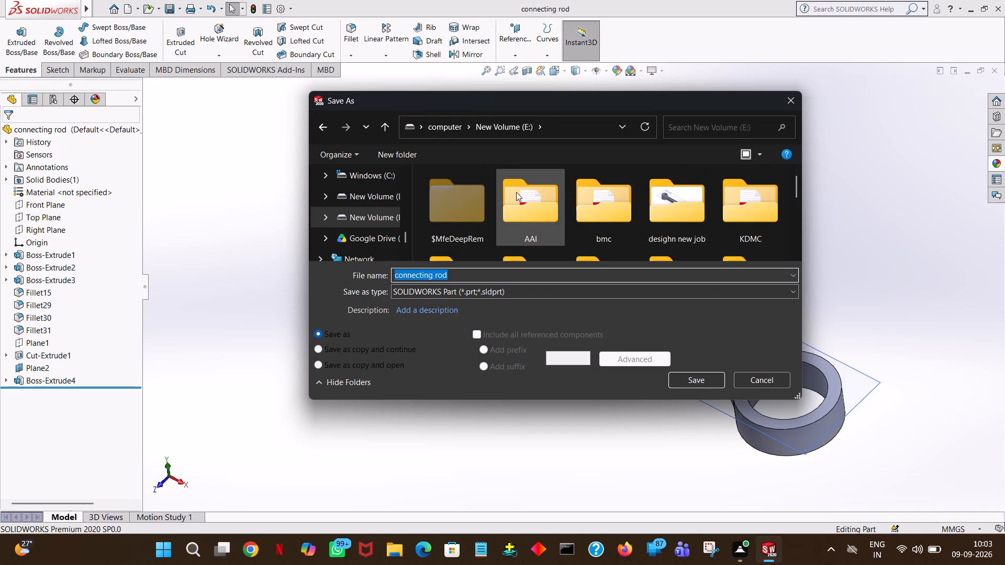
pyautogui.scroll(-3, 654, 208)
pyautogui.scroll(1, 654, 208)
pyautogui.scroll(-1, 654, 208)
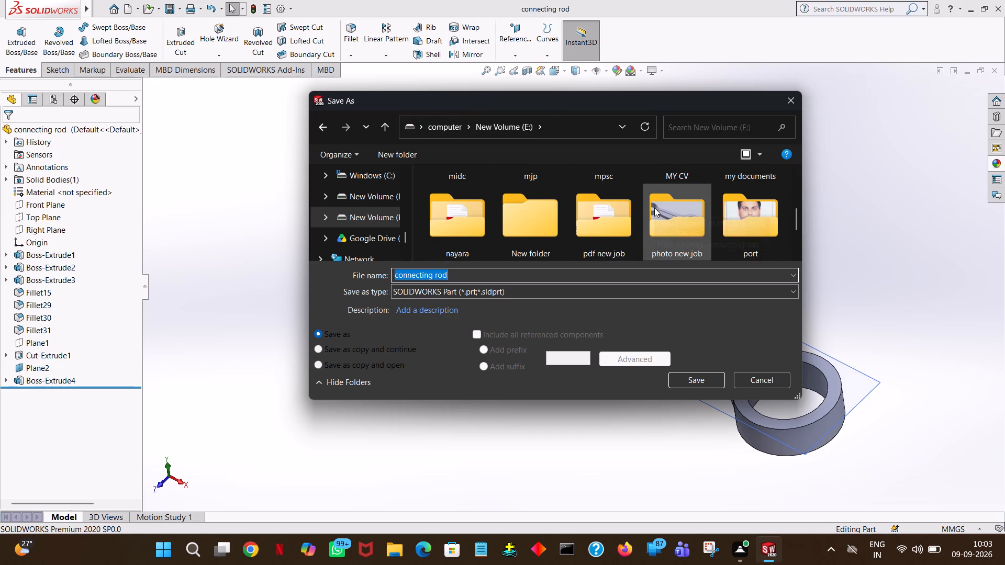
pyautogui.scroll(1, 654, 208)
pyautogui.doubleClick(598, 224)
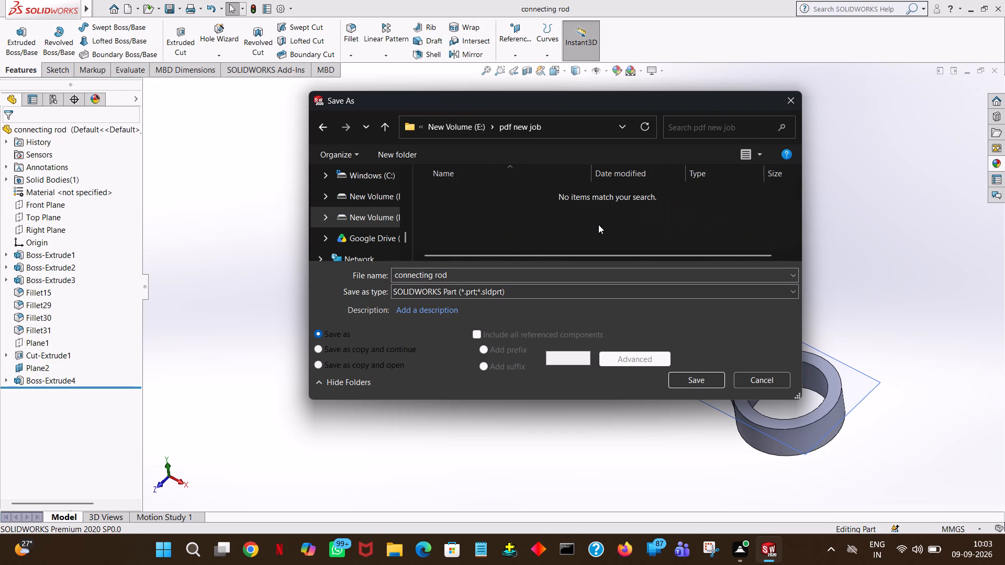
pyautogui.click(691, 381)
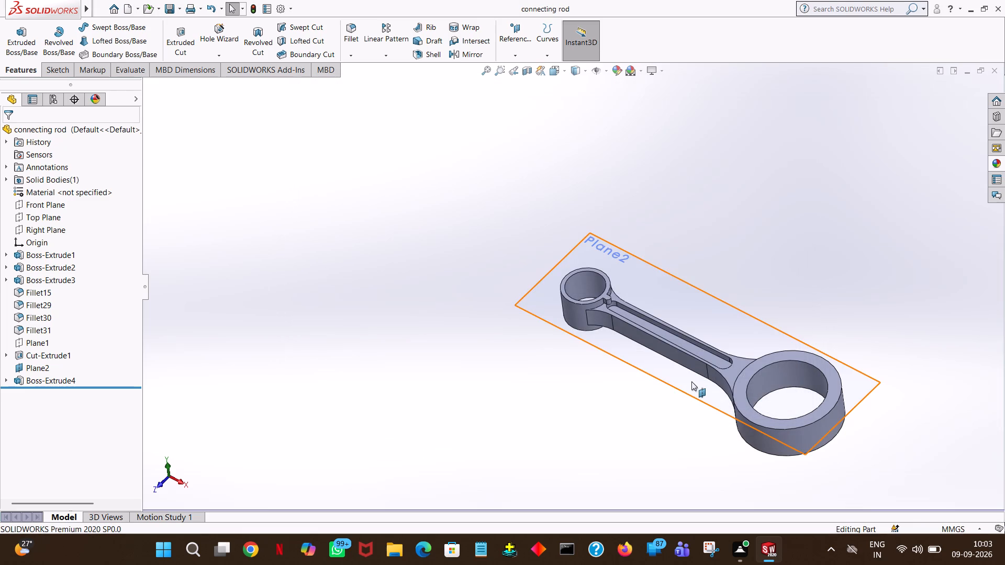
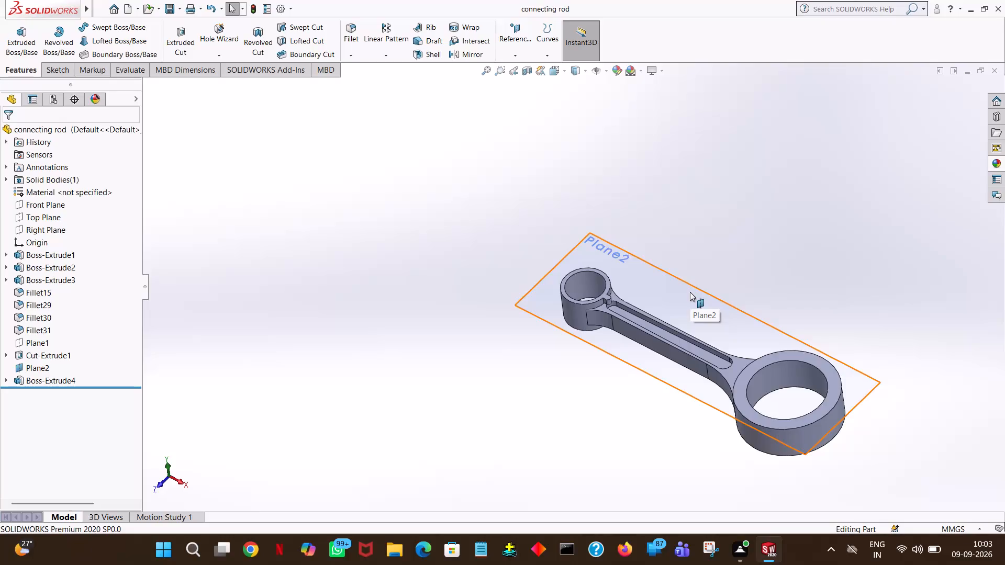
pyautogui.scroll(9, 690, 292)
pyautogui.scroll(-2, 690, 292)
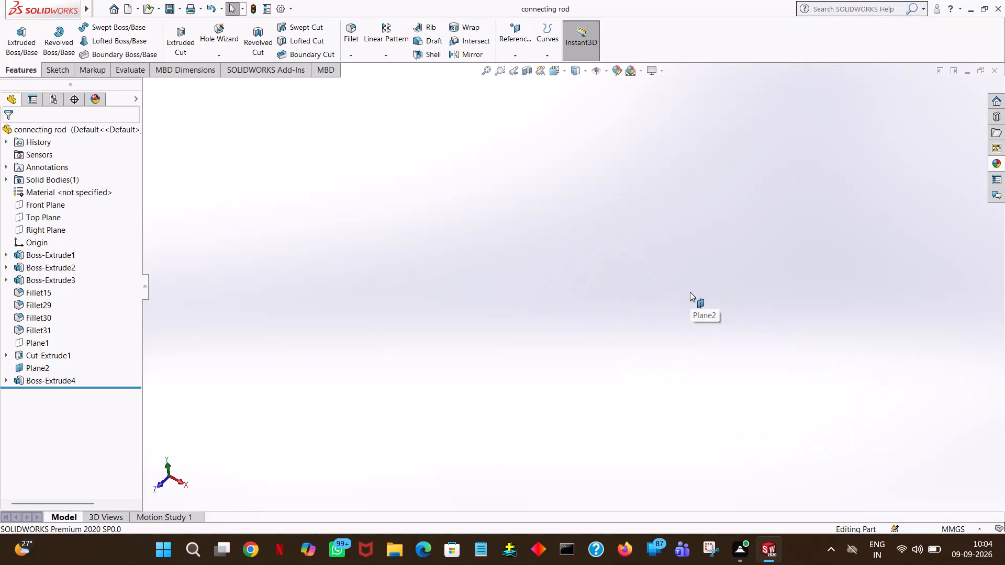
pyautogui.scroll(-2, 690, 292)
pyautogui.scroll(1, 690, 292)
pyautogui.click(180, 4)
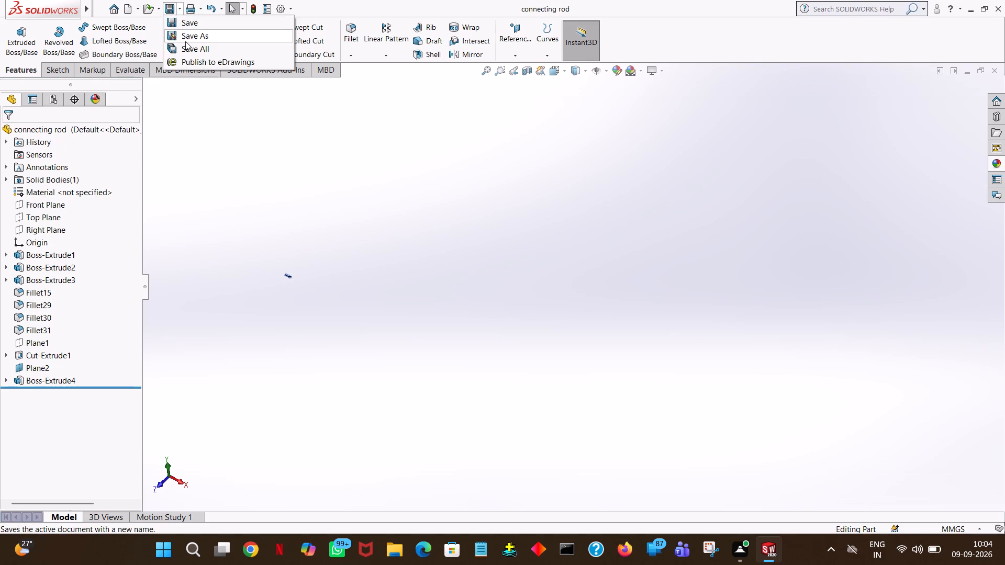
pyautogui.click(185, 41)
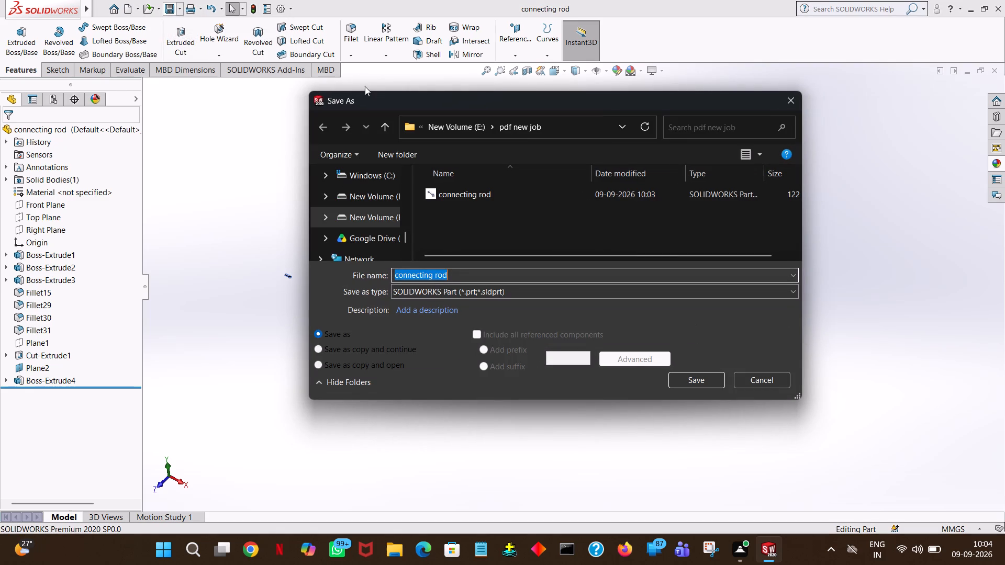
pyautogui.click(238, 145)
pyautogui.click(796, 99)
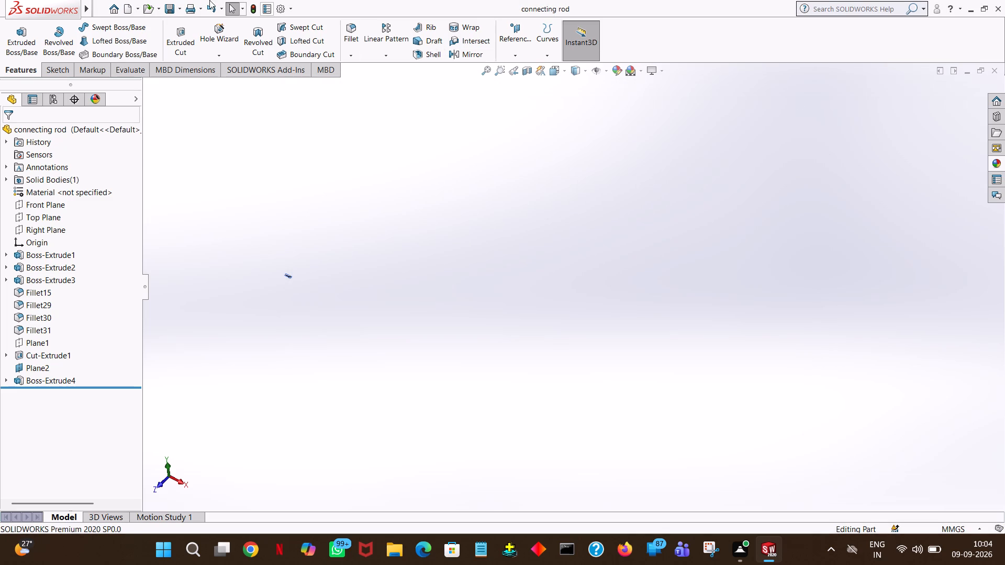
# Save the part as "connecting rod" in Adobe Portable Document Format (*.pdf) in the "pdf new job" folder on New Volume (E:).
pyautogui.click(178, 5)
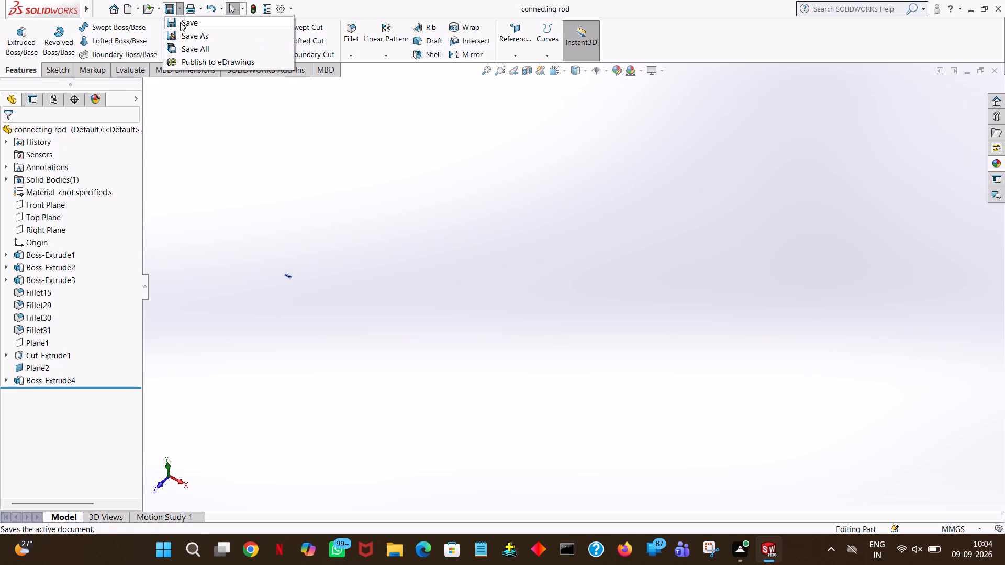
pyautogui.click(180, 37)
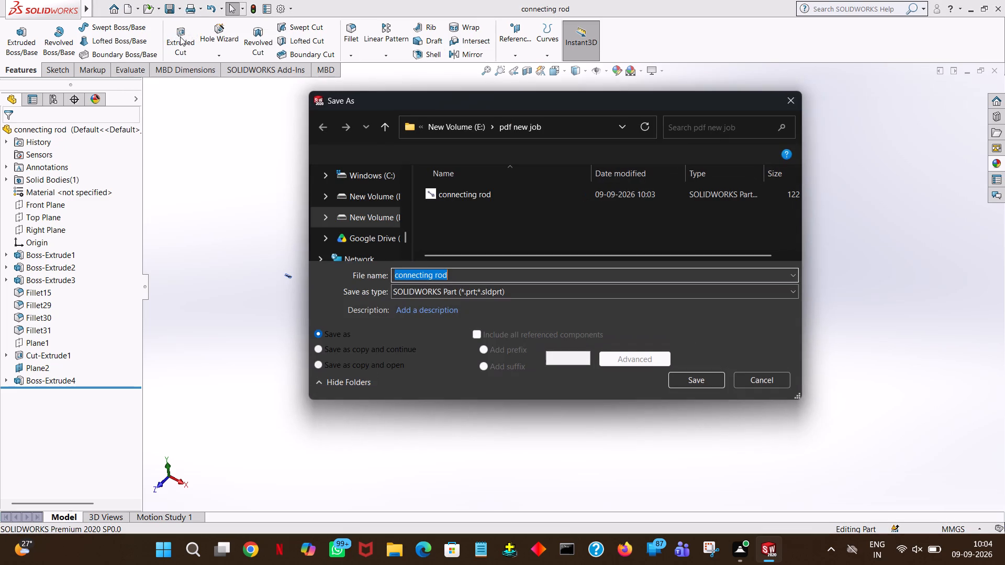
pyautogui.click(617, 292)
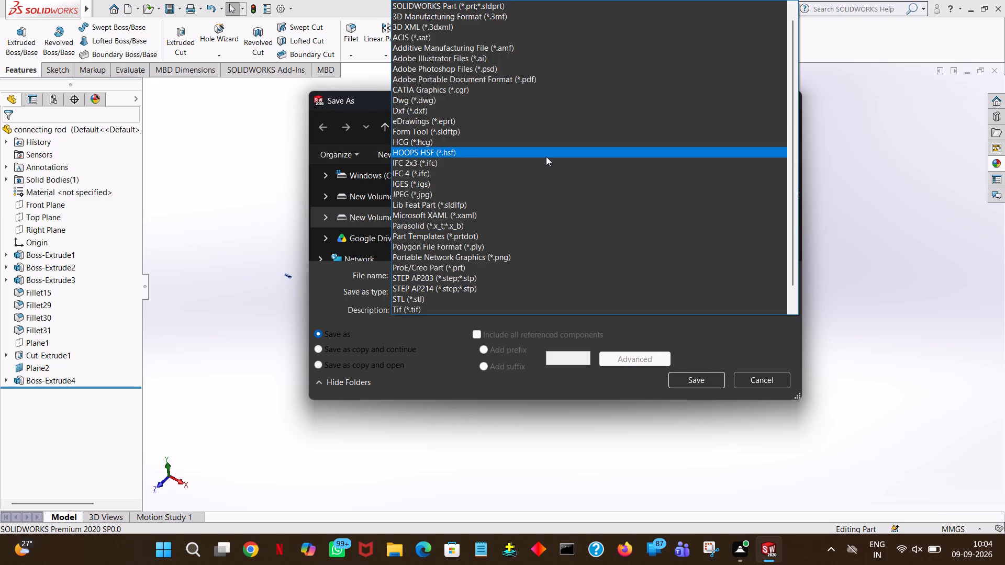
pyautogui.click(489, 80)
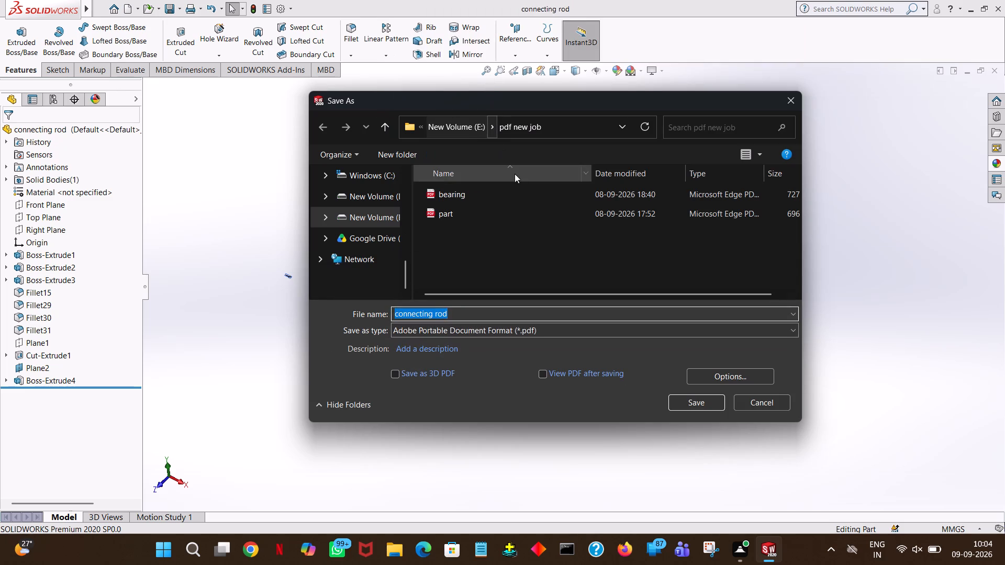
pyautogui.click(696, 402)
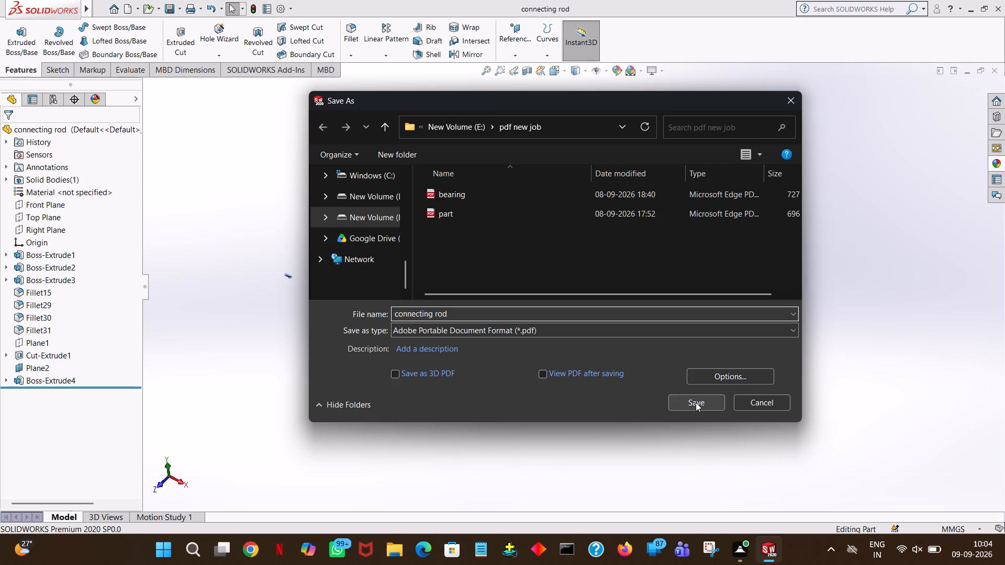